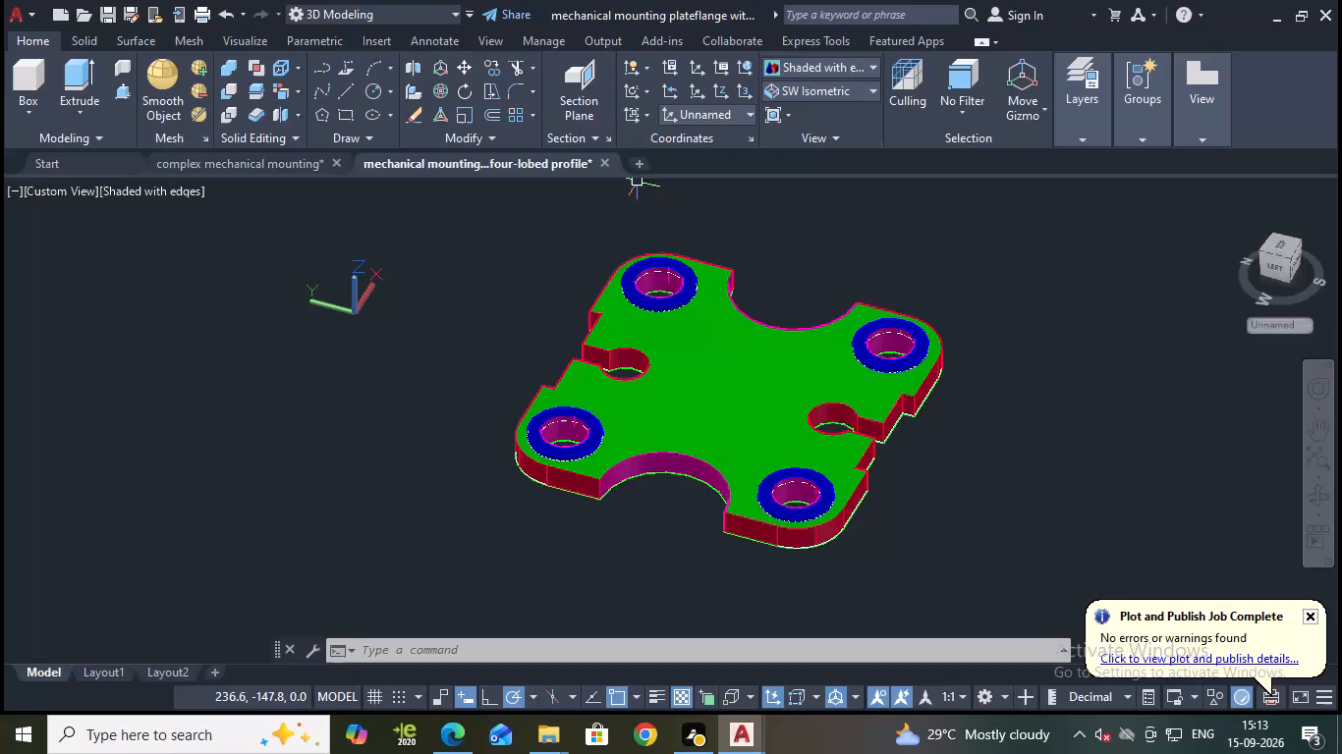
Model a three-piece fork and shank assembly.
Start a new blank drawing.
{"action": "left_click", "coordinate": [632, 166]}
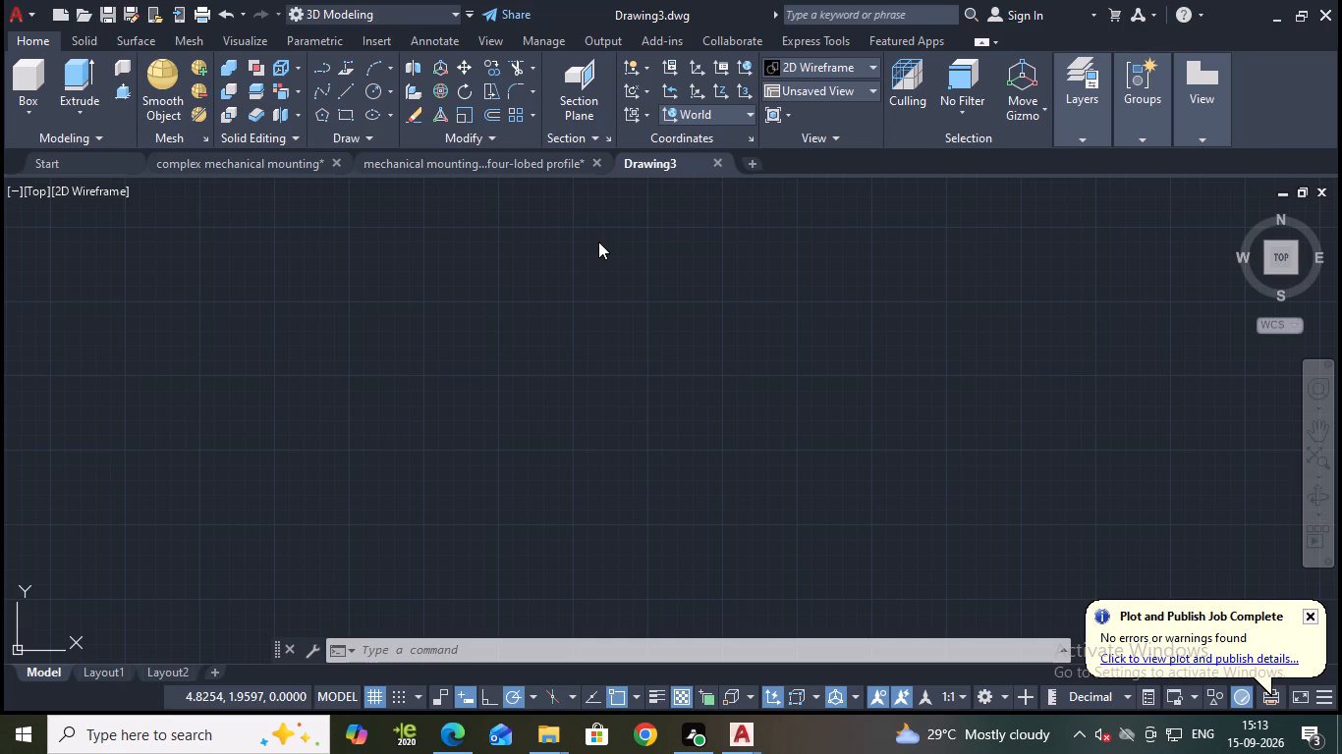
Turn on log file recording with the LOGFILEON command.
{"action": "scroll", "coordinate": [770, 382], "scroll_direction": "down", "scroll_amount": 1}
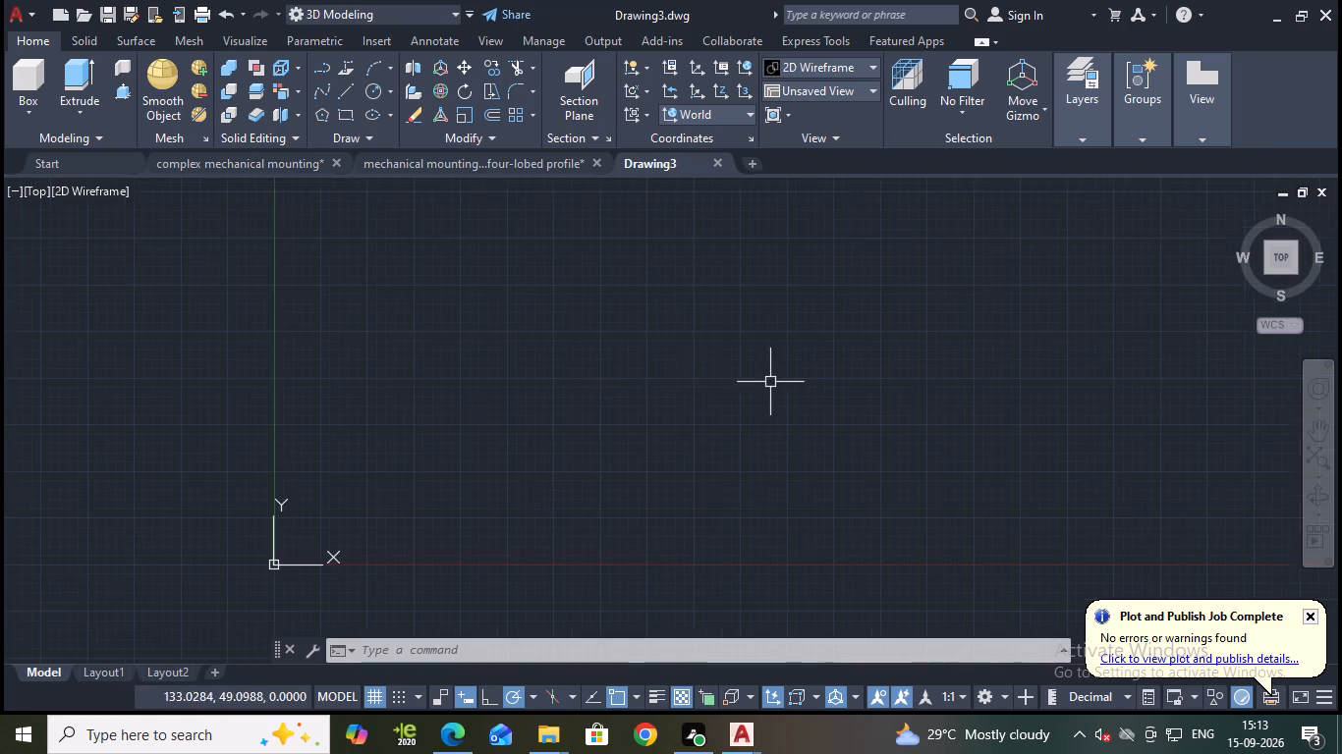
{"action": "middle_click_drag", "start_coordinate": [679, 336], "coordinate": [700, 359]}
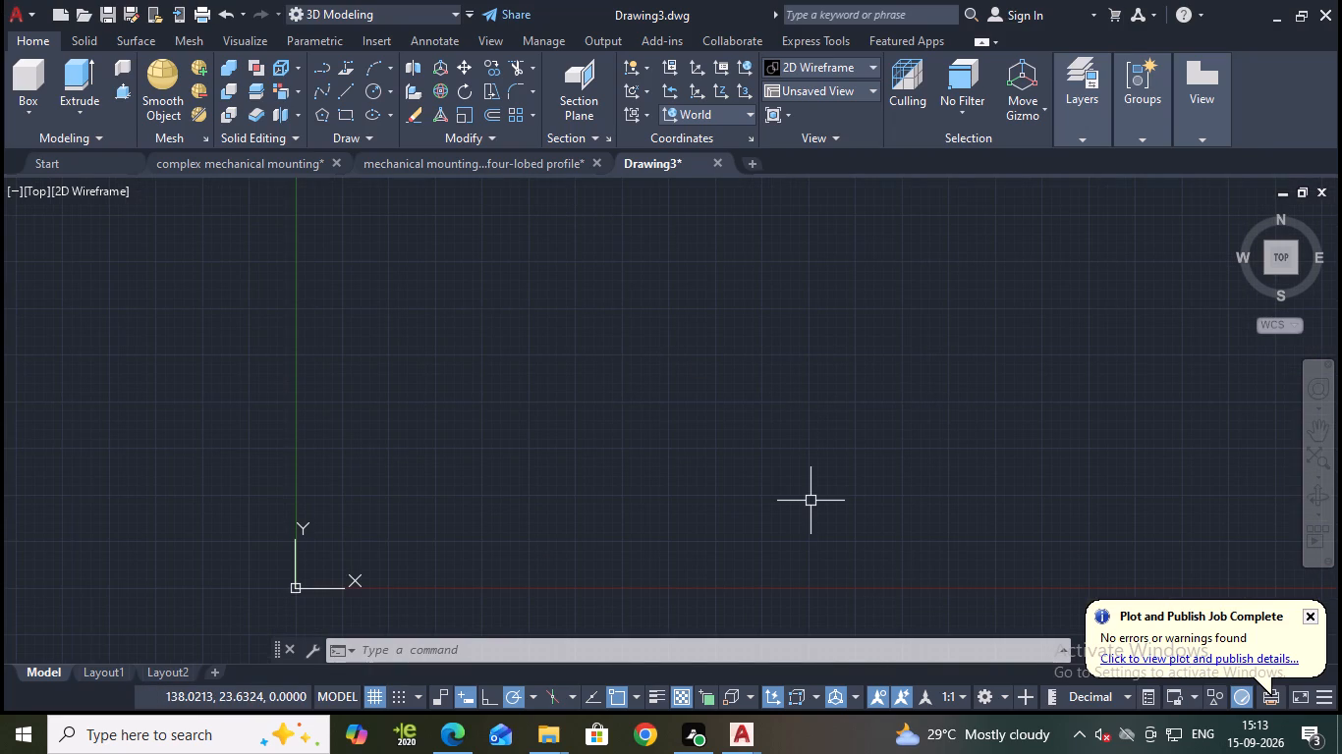
{"action": "type", "text": "log"}
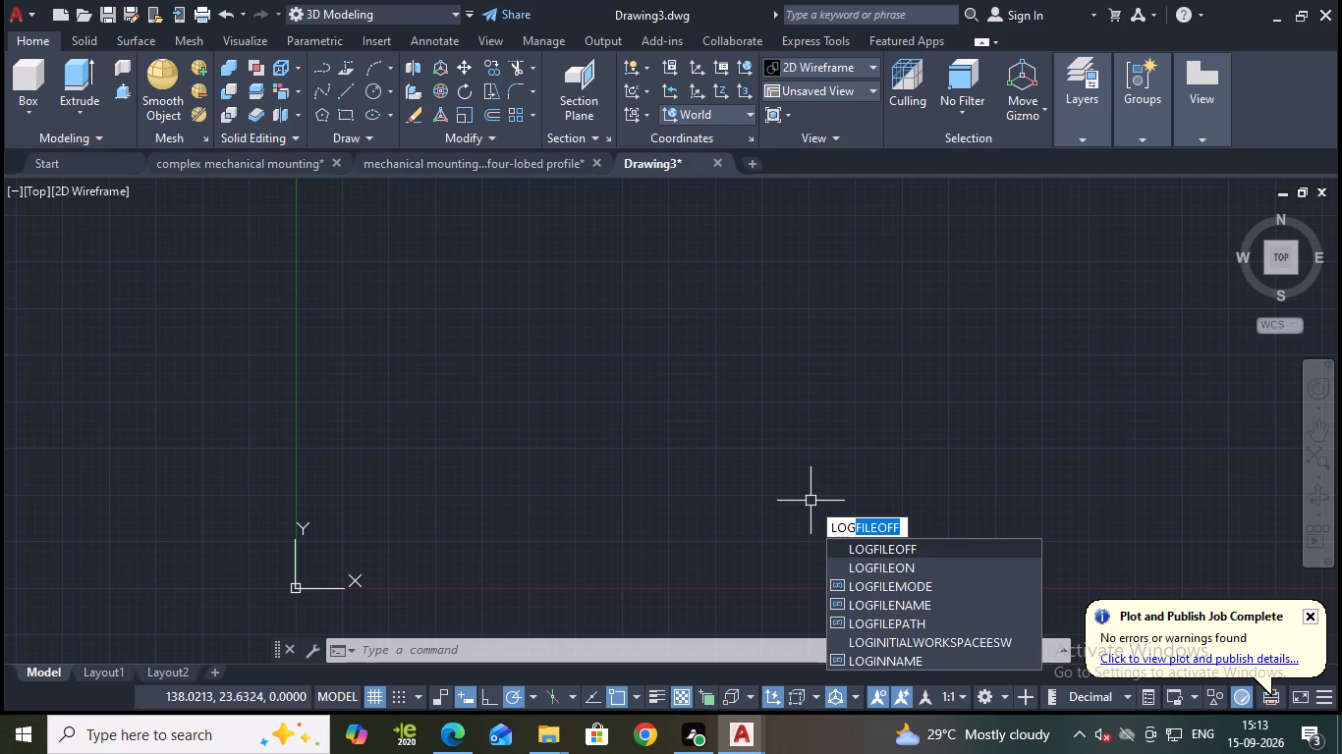
{"action": "left_click", "coordinate": [900, 560]}
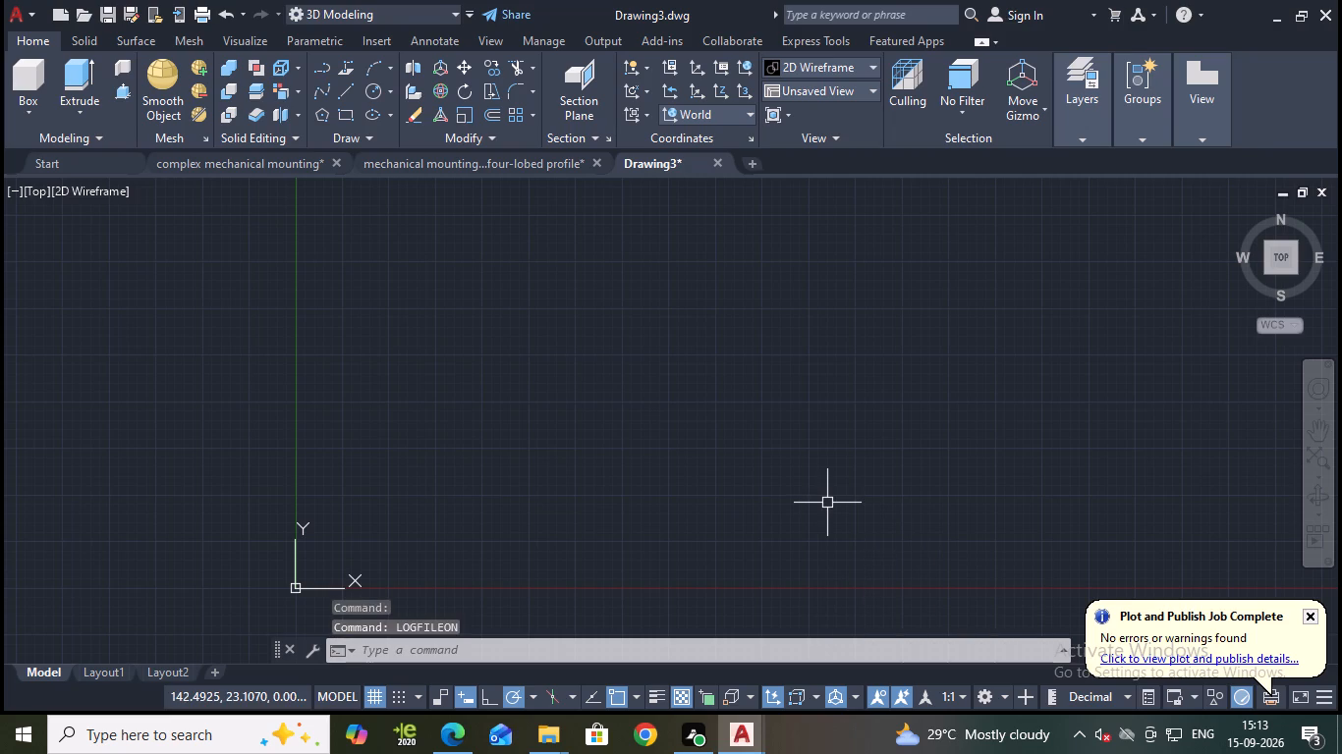
Set the model space limits with lower-left corner 0,0 and upper-right corner 1000,1000.
{"action": "type", "text": "limits"}
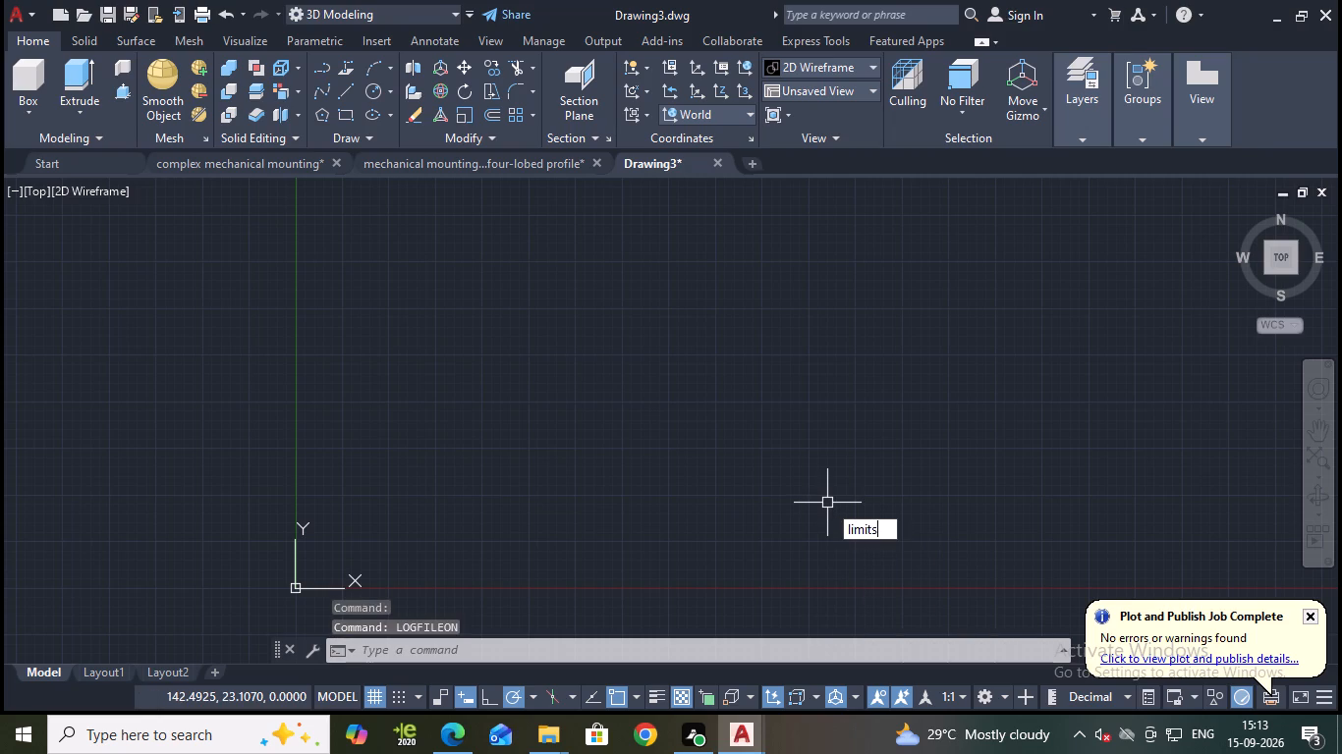
{"action": "left_click", "coordinate": [908, 548]}
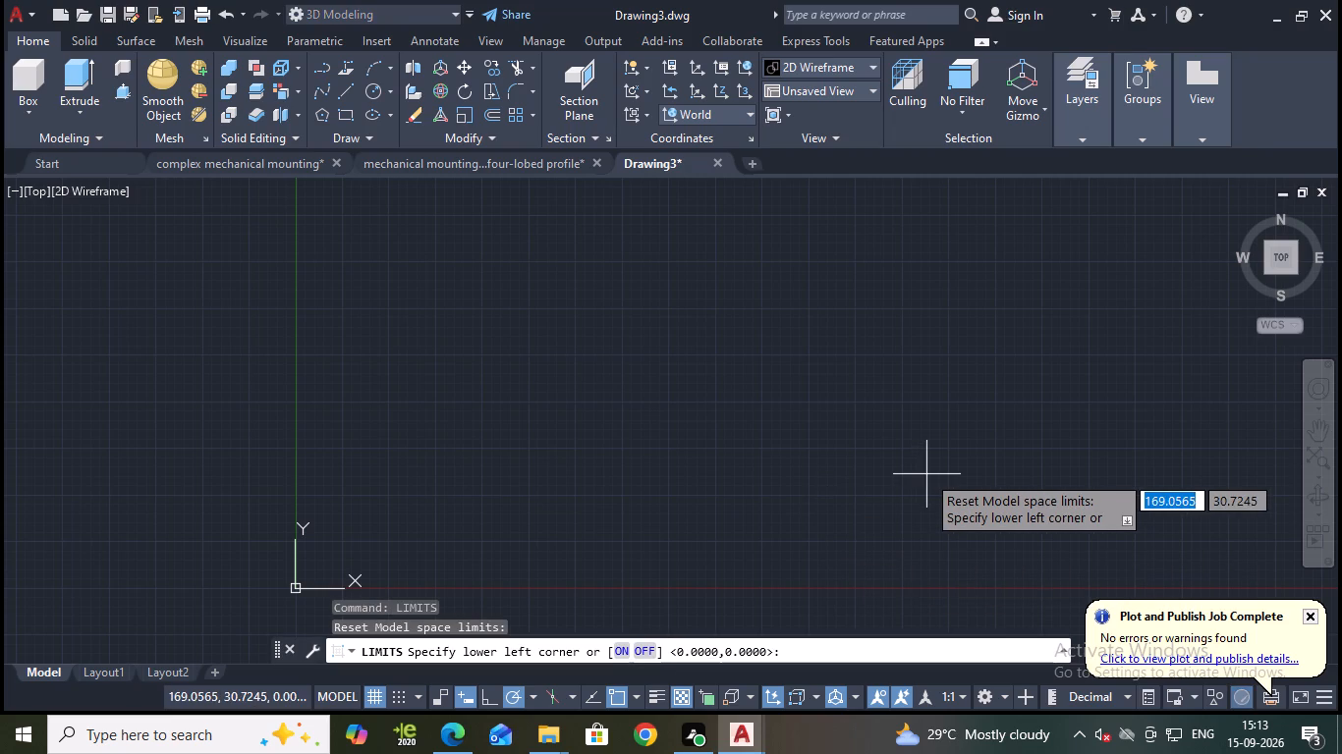
{"action": "key", "text": "0"}
{"action": "type", "text": ",0"}
{"action": "key", "text": "Return"}
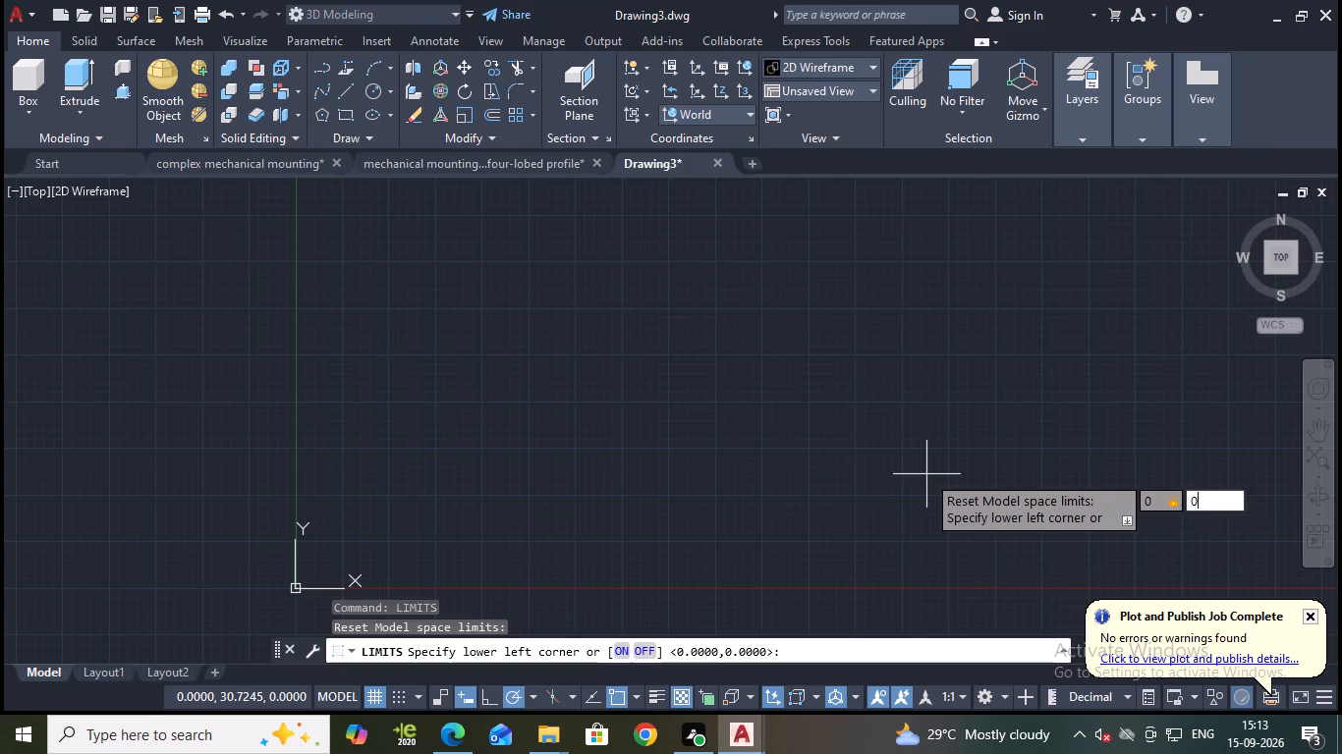
{"action": "type", "text": "1000"}
{"action": "type", "text": ",1000"}
{"action": "key", "text": "Return"}
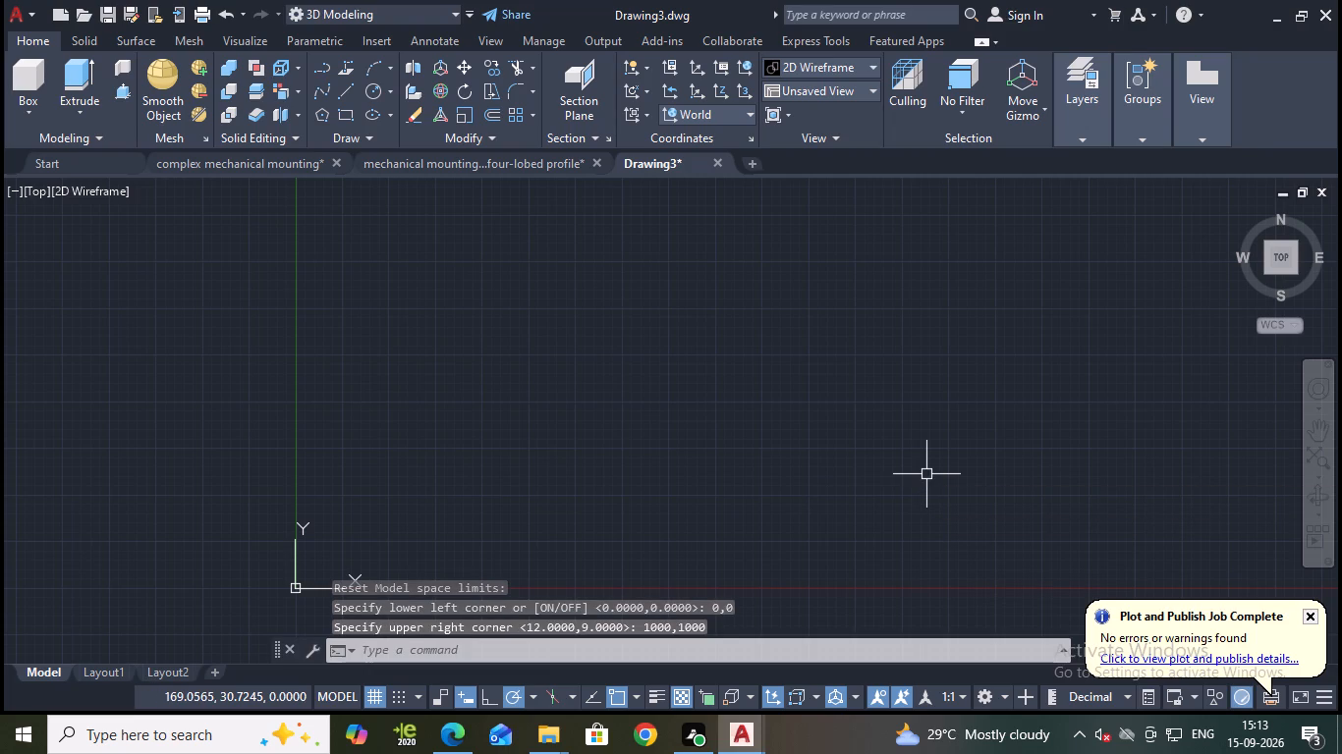
{"action": "key", "text": "z"}
{"action": "key", "text": "Return"}
{"action": "key", "text": "a"}
{"action": "key", "text": "Return"}
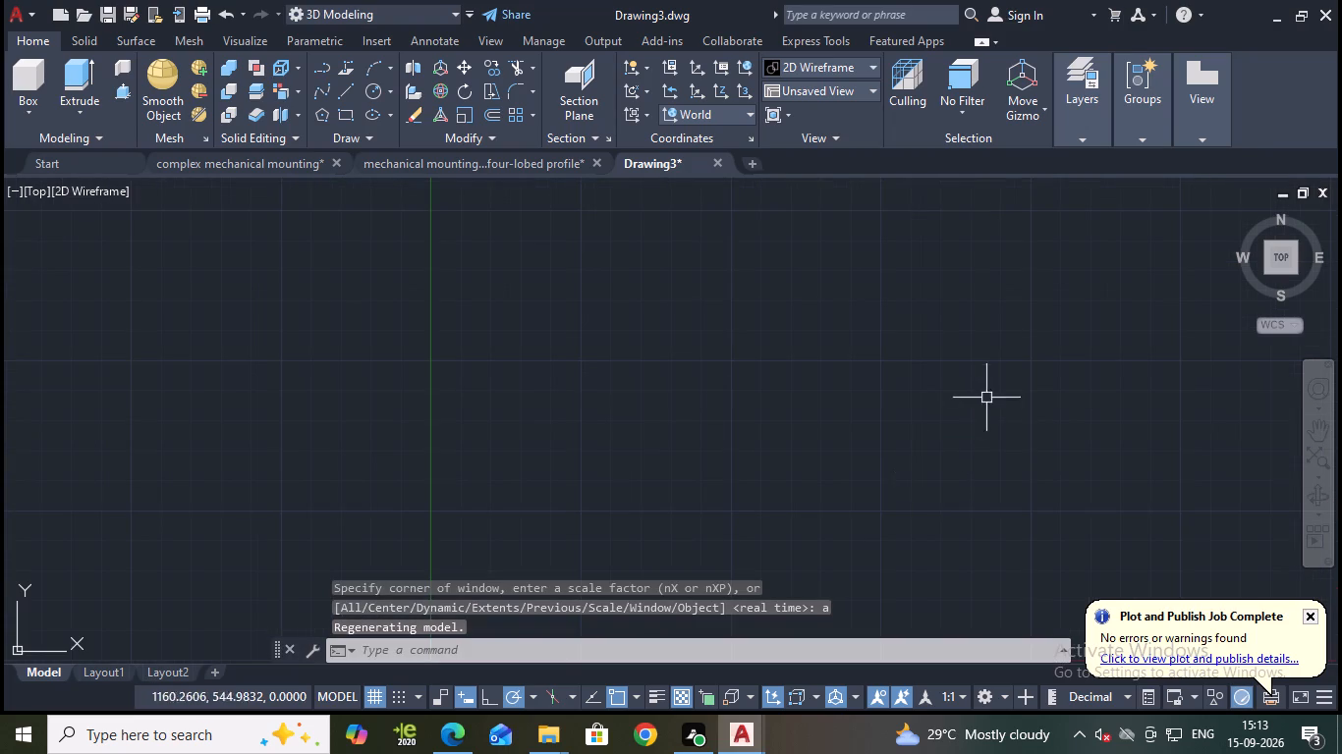
{"action": "middle_click_drag", "start_coordinate": [979, 381], "coordinate": [723, 414]}
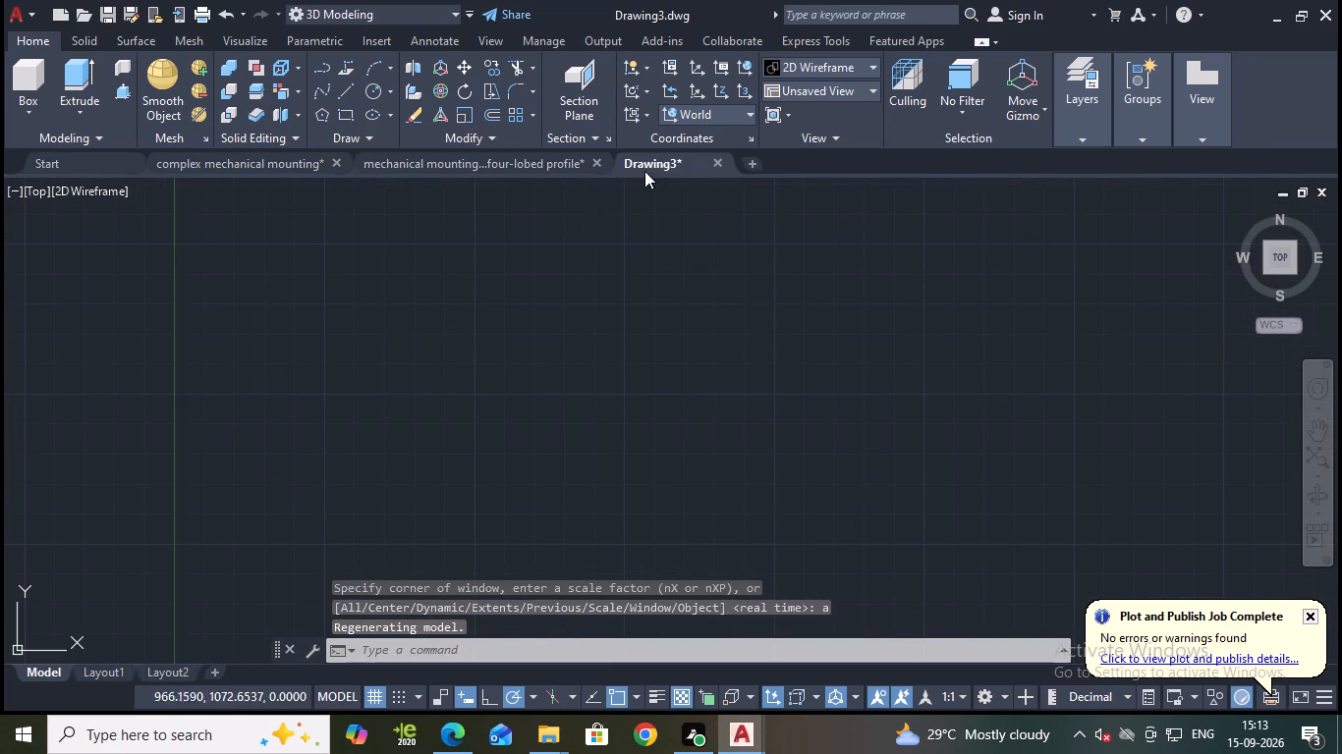
Turn off the drawing grid.
{"action": "left_click", "coordinate": [856, 94]}
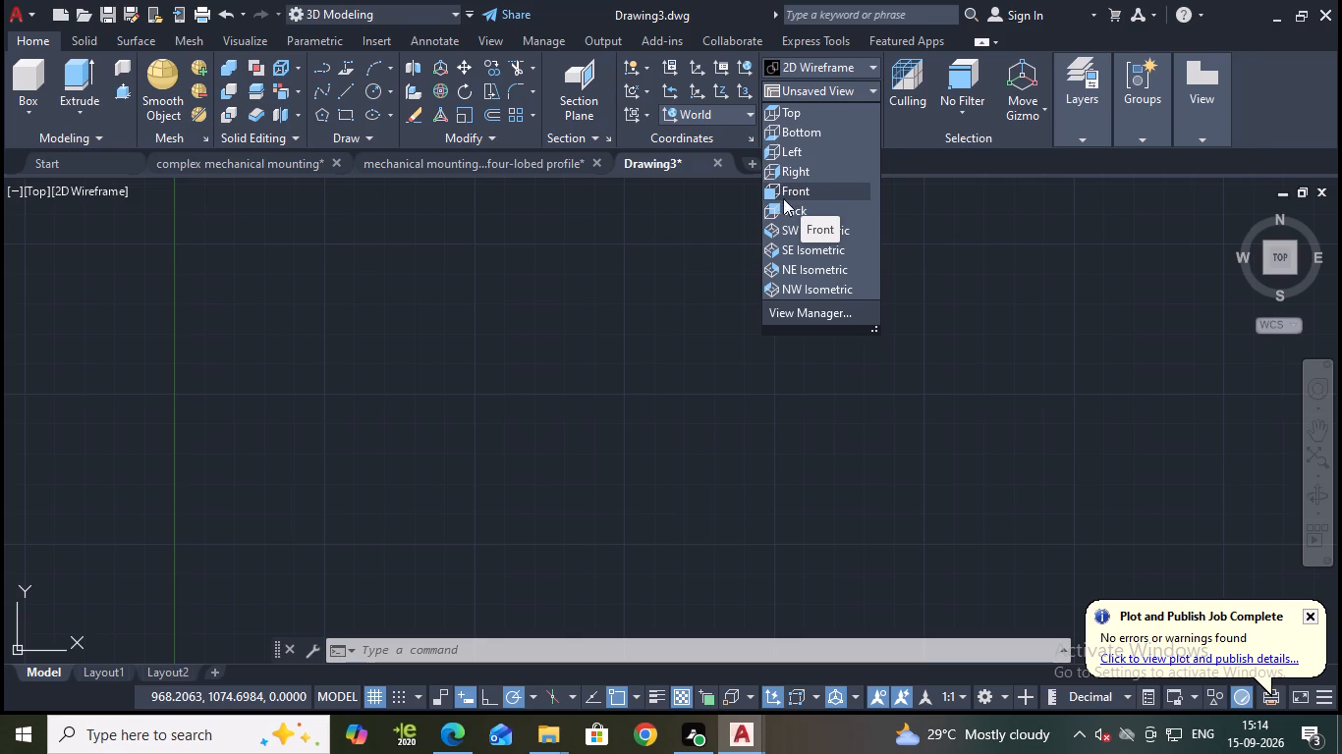
{"action": "left_click", "coordinate": [366, 696]}
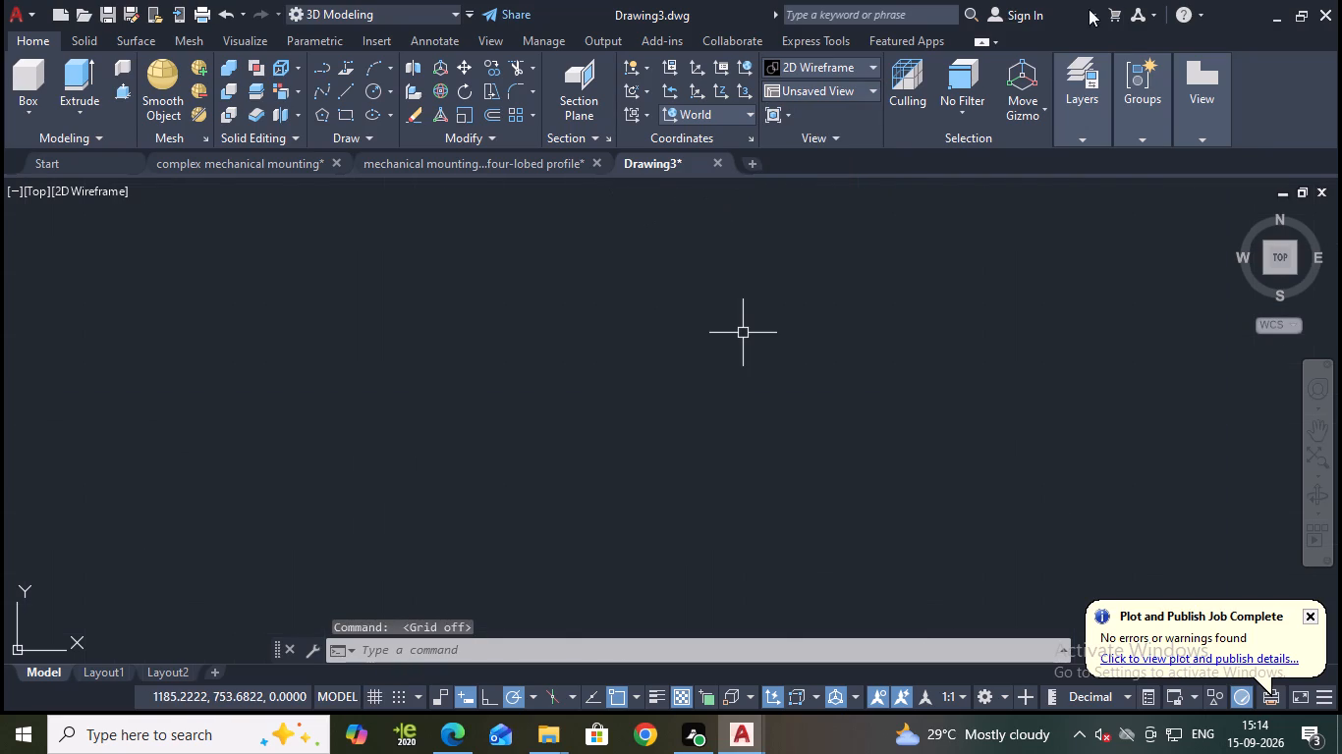
Set the drawing to the Front view.
{"action": "left_click", "coordinate": [809, 96]}
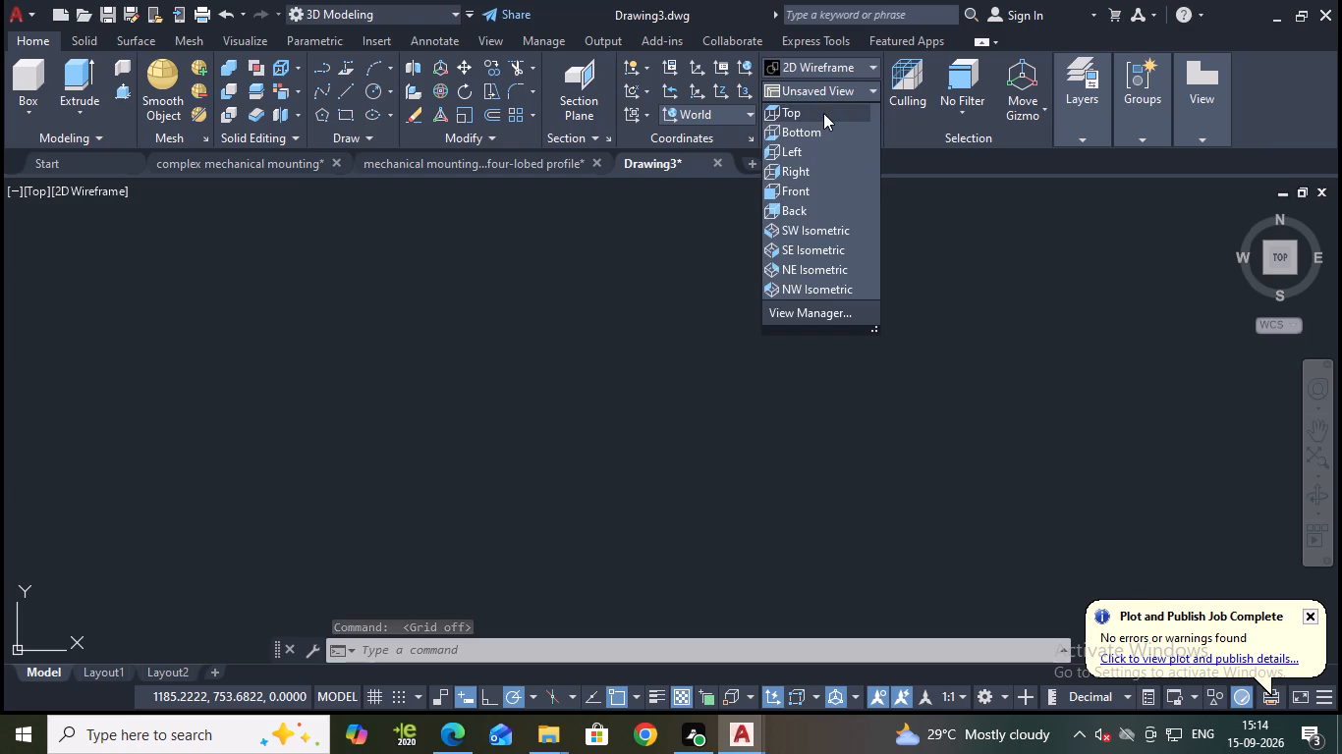
{"action": "left_click", "coordinate": [791, 189]}
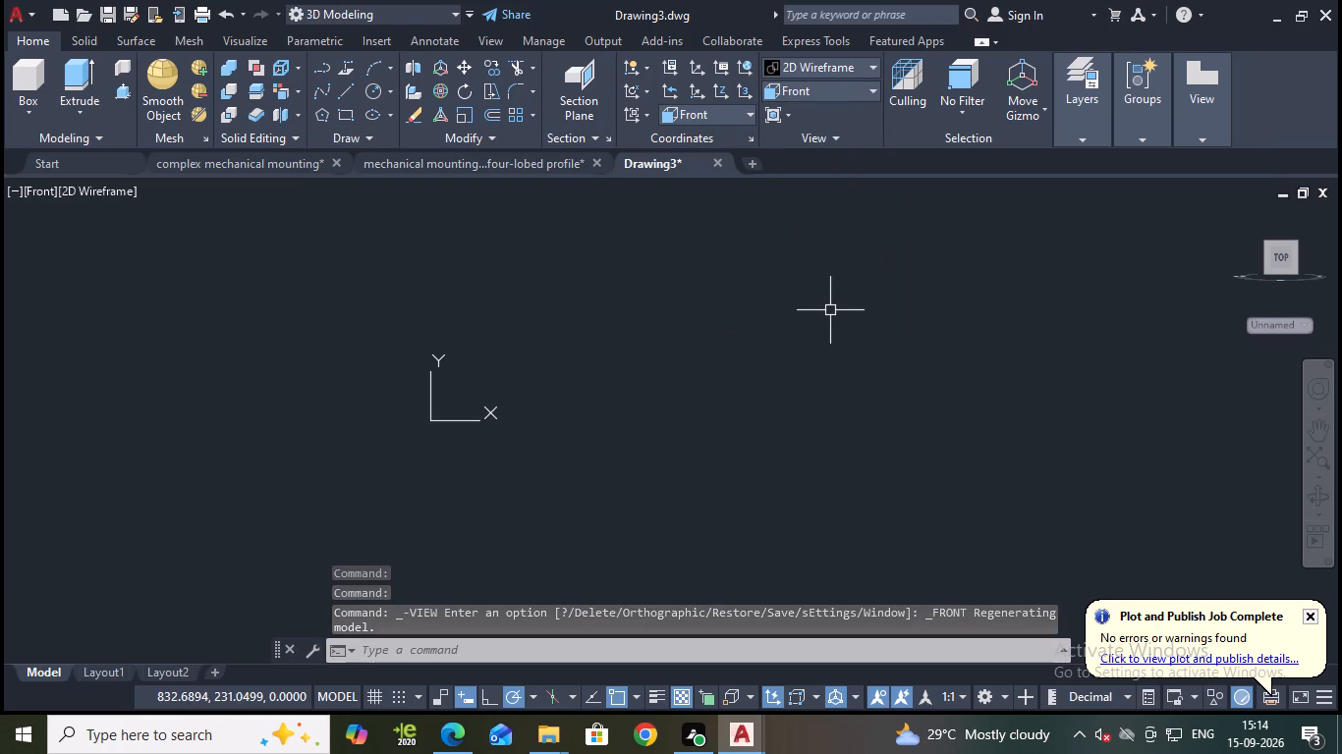
Draw a closed upright rectangle from lines, 15 wide and 46.8 high, in the empty drawing area.
{"action": "middle_click_drag", "start_coordinate": [829, 309], "coordinate": [678, 350]}
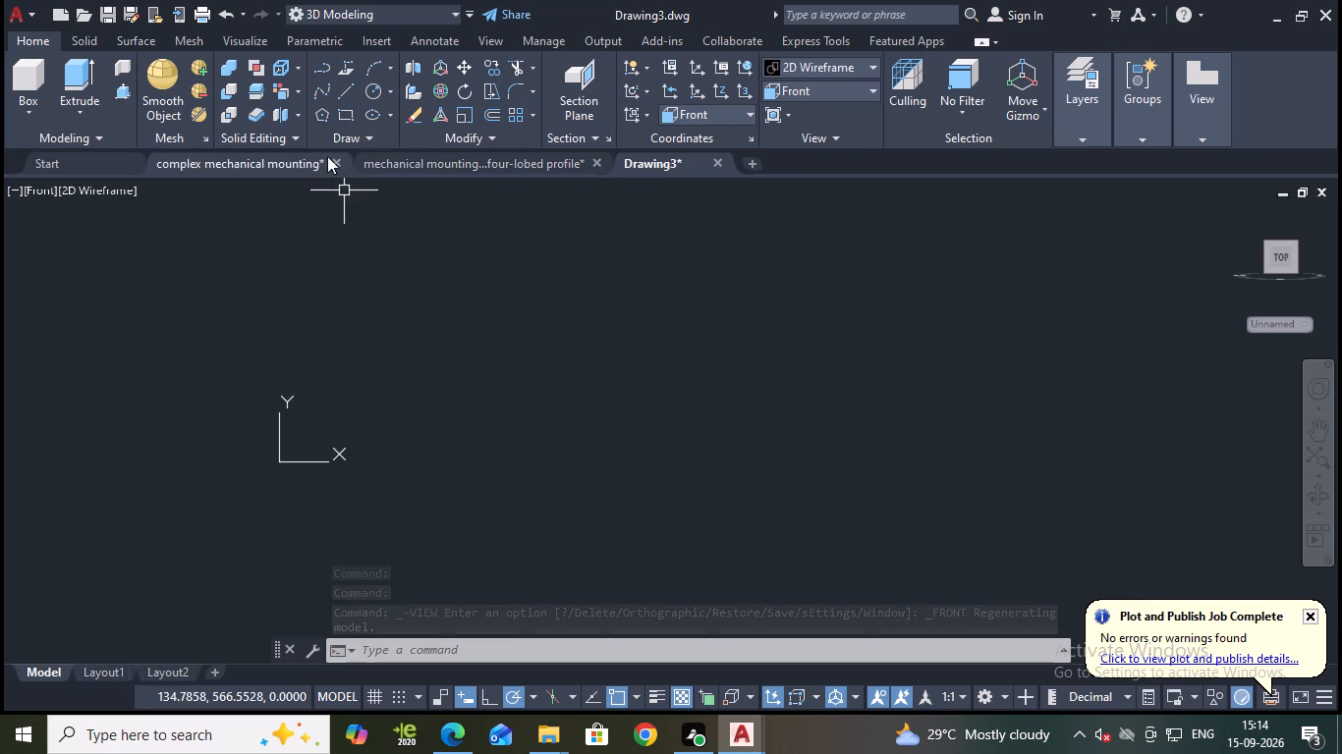
{"action": "left_click", "coordinate": [339, 92]}
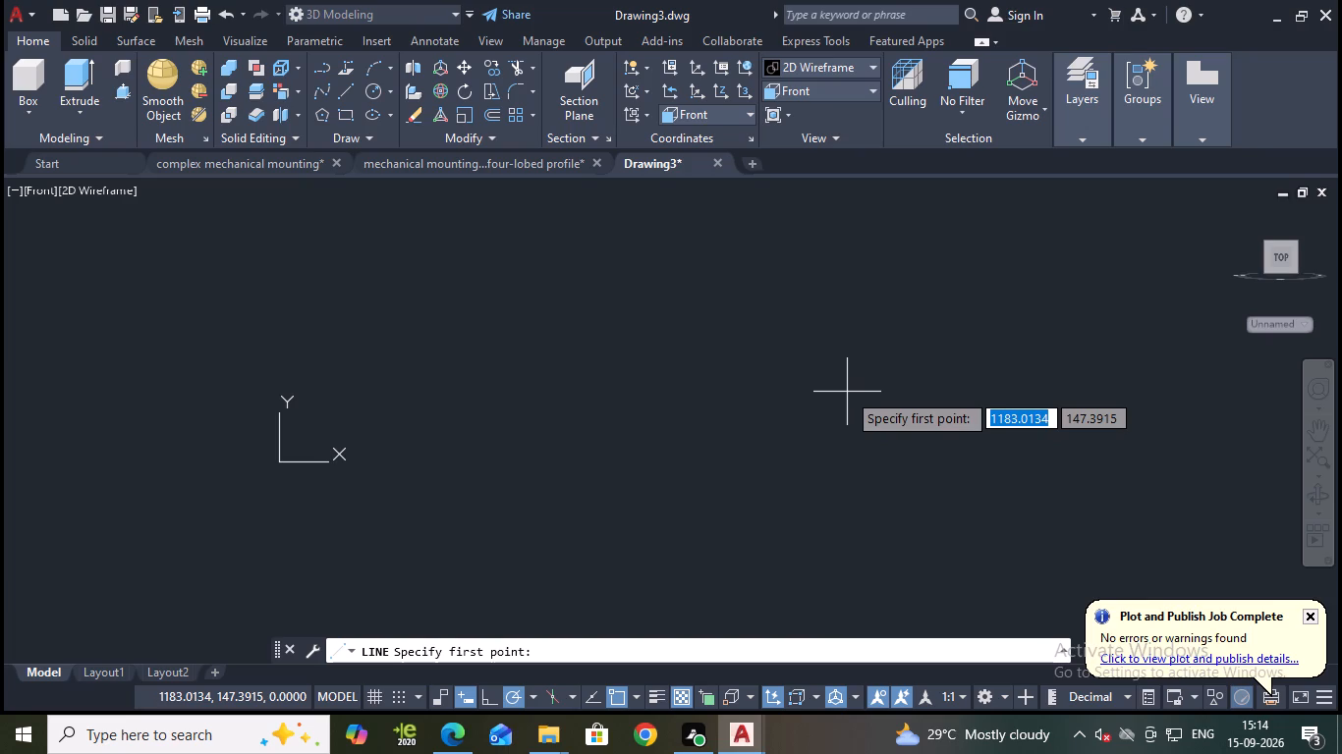
{"action": "left_click", "coordinate": [733, 402]}
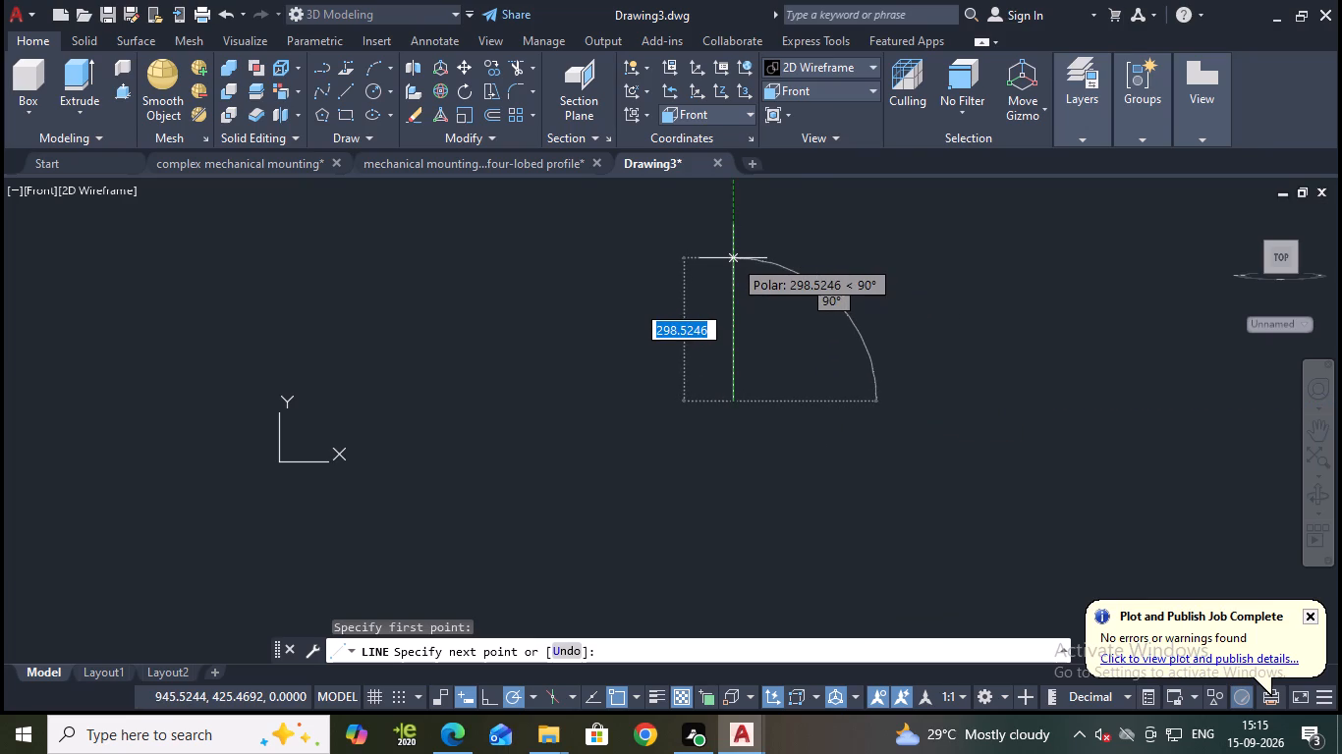
{"action": "type", "text": "46.8"}
{"action": "key", "text": "Return"}
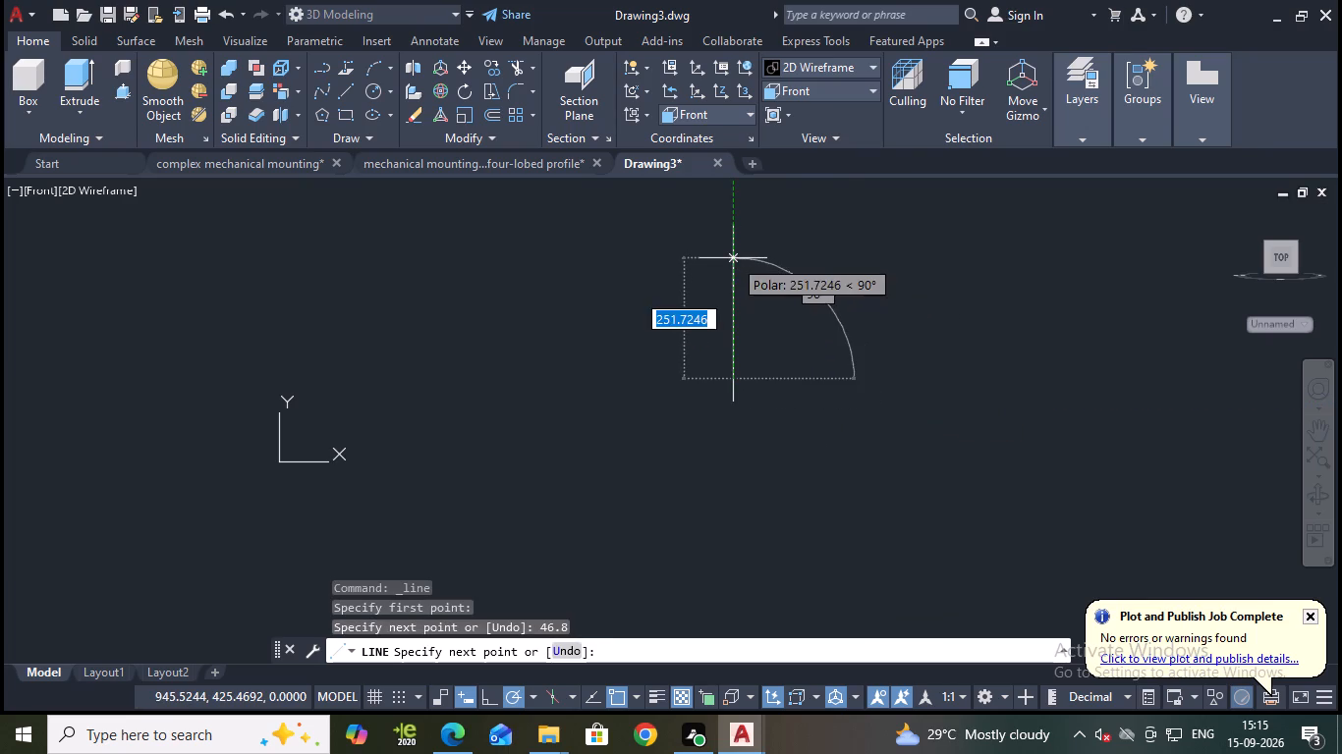
{"action": "scroll", "coordinate": [837, 306], "scroll_direction": "up", "scroll_amount": 4}
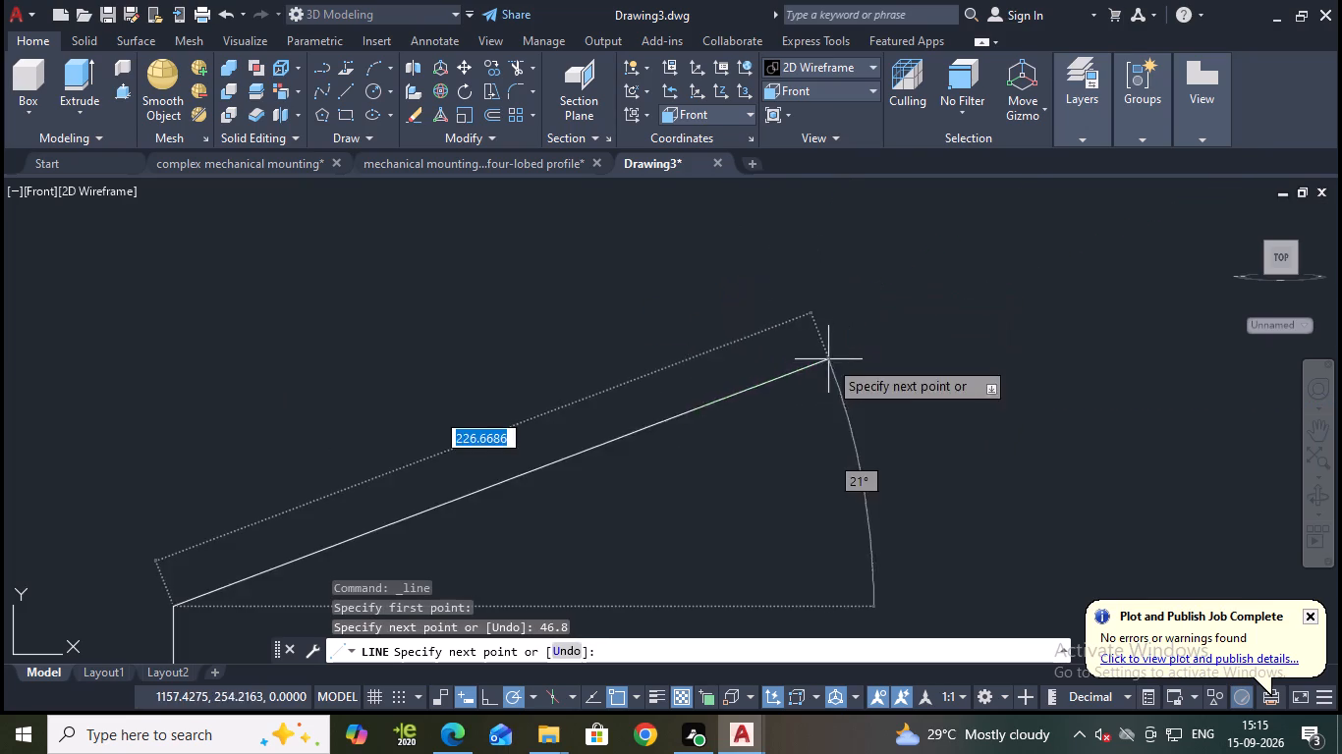
{"action": "middle_click_drag", "start_coordinate": [799, 387], "coordinate": [1214, 241]}
{"action": "middle_click", "coordinate": [902, 434]}
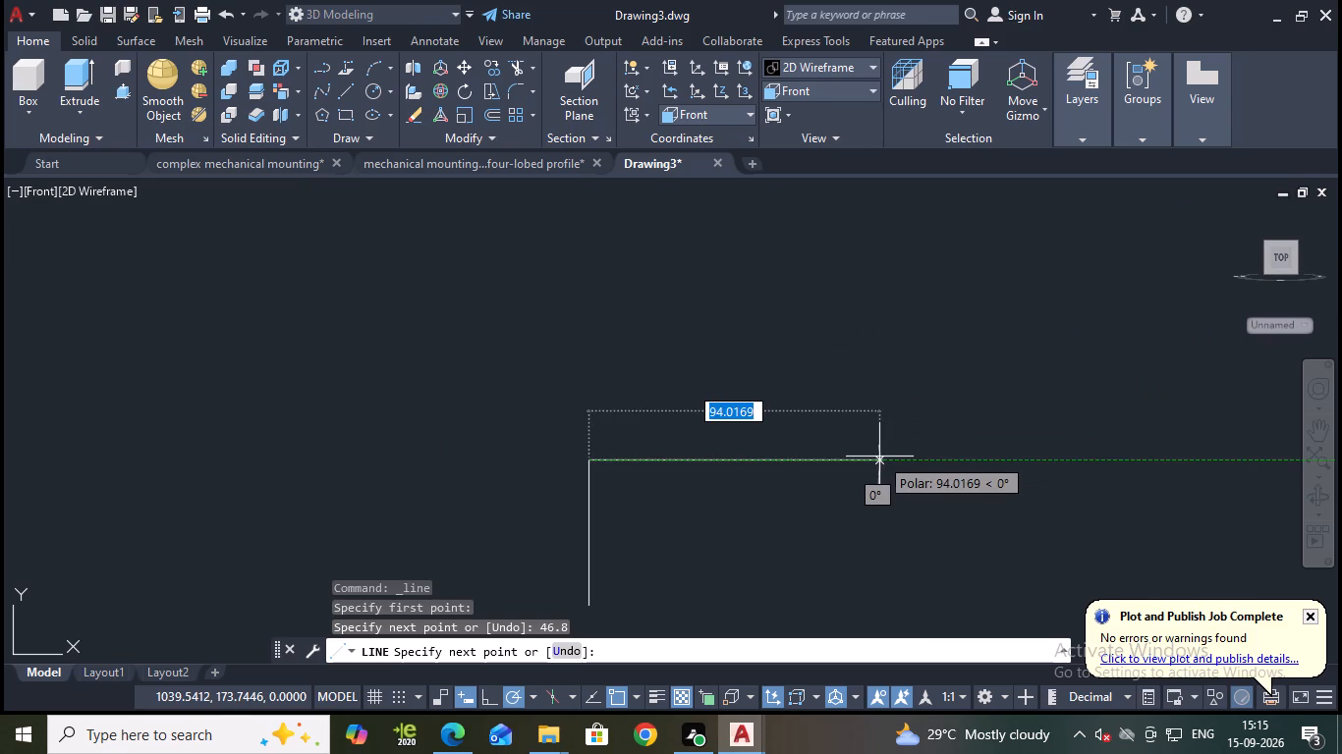
{"action": "type", "text": "15"}
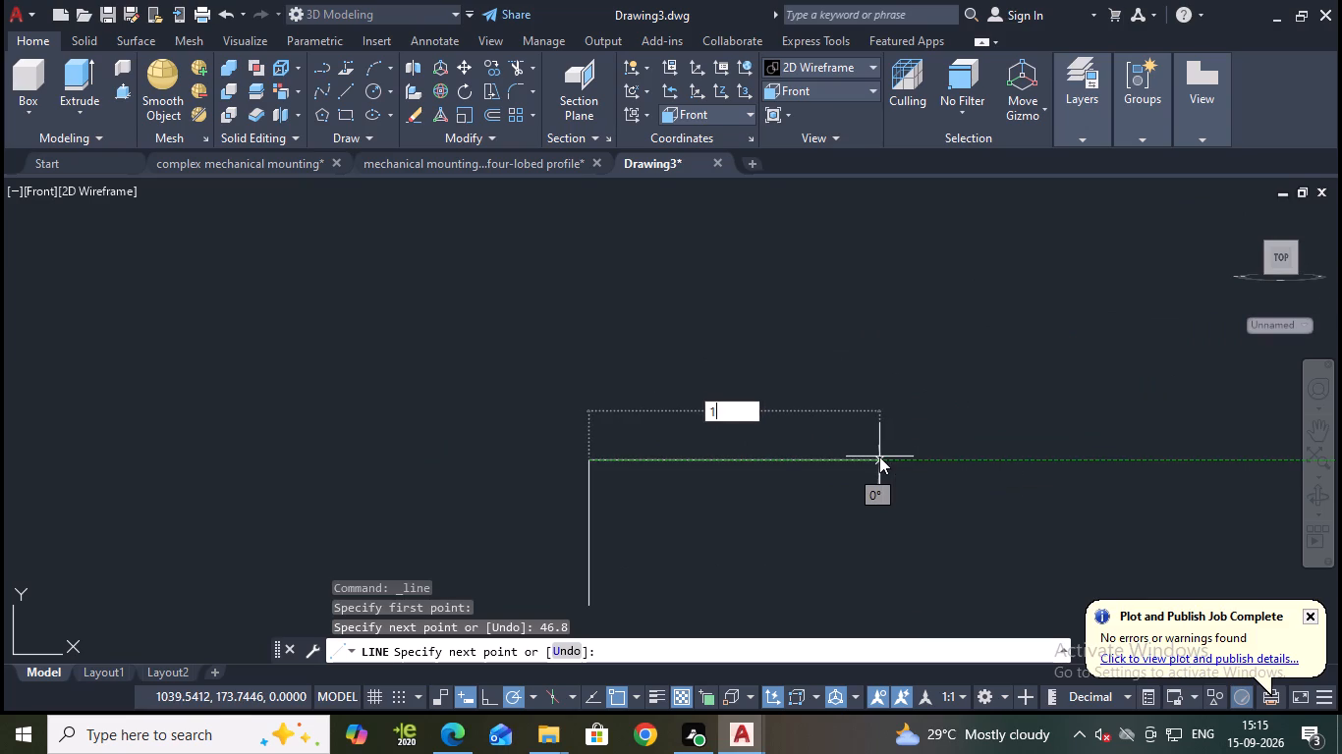
{"action": "key", "text": "Return"}
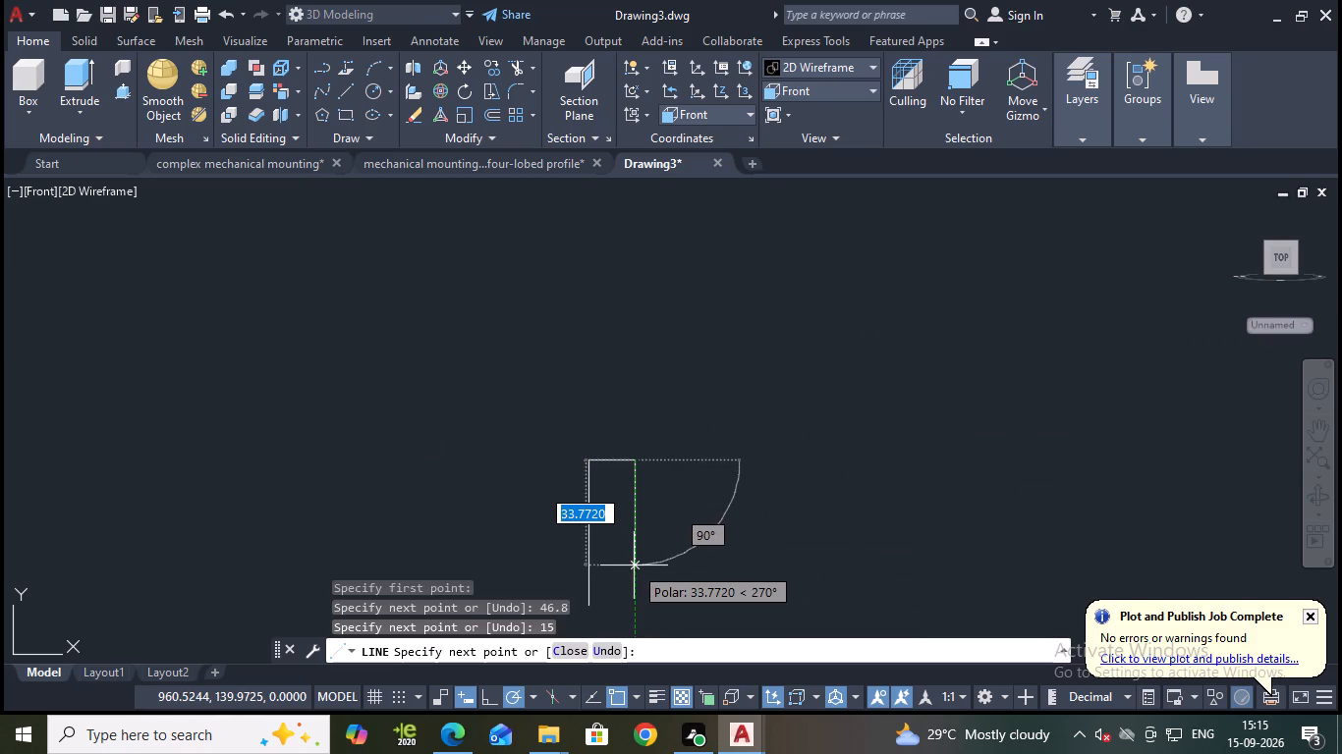
{"action": "type", "text": "46.8"}
{"action": "key", "text": "Return"}
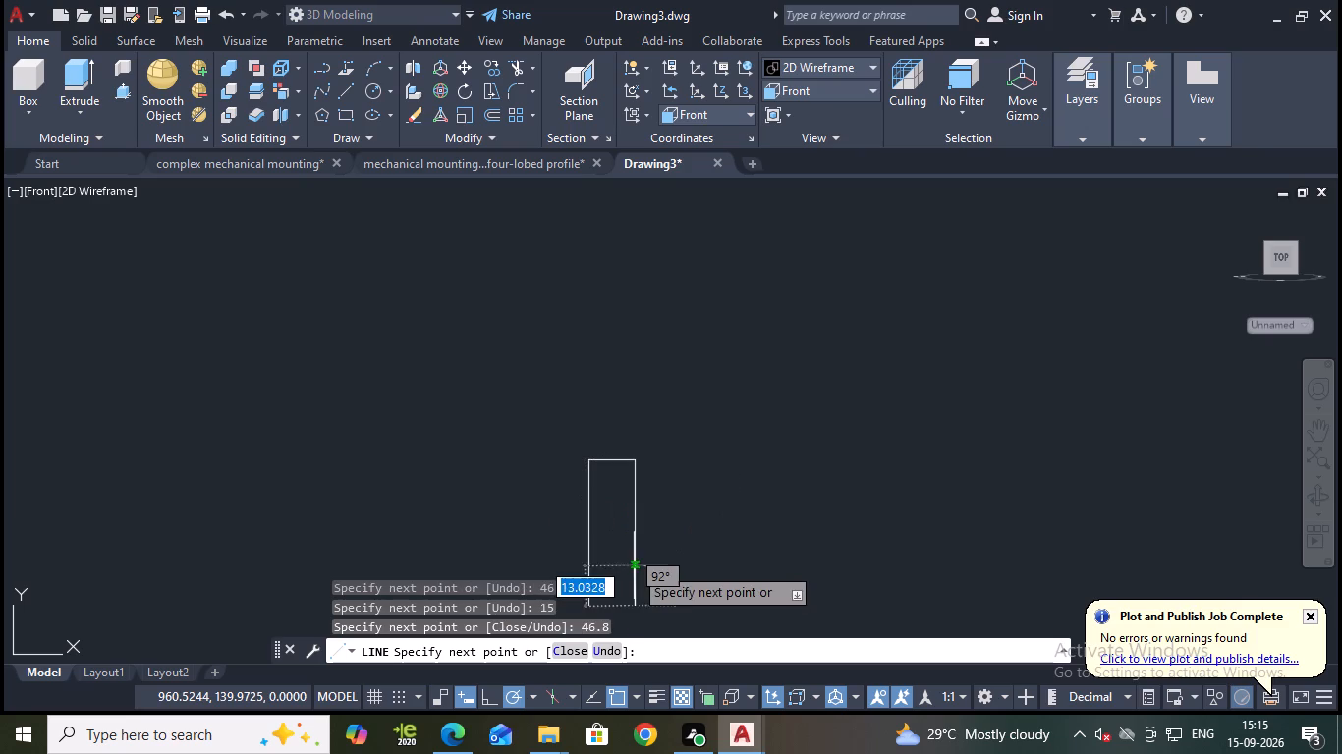
{"action": "middle_click_drag", "start_coordinate": [661, 572], "coordinate": [672, 539]}
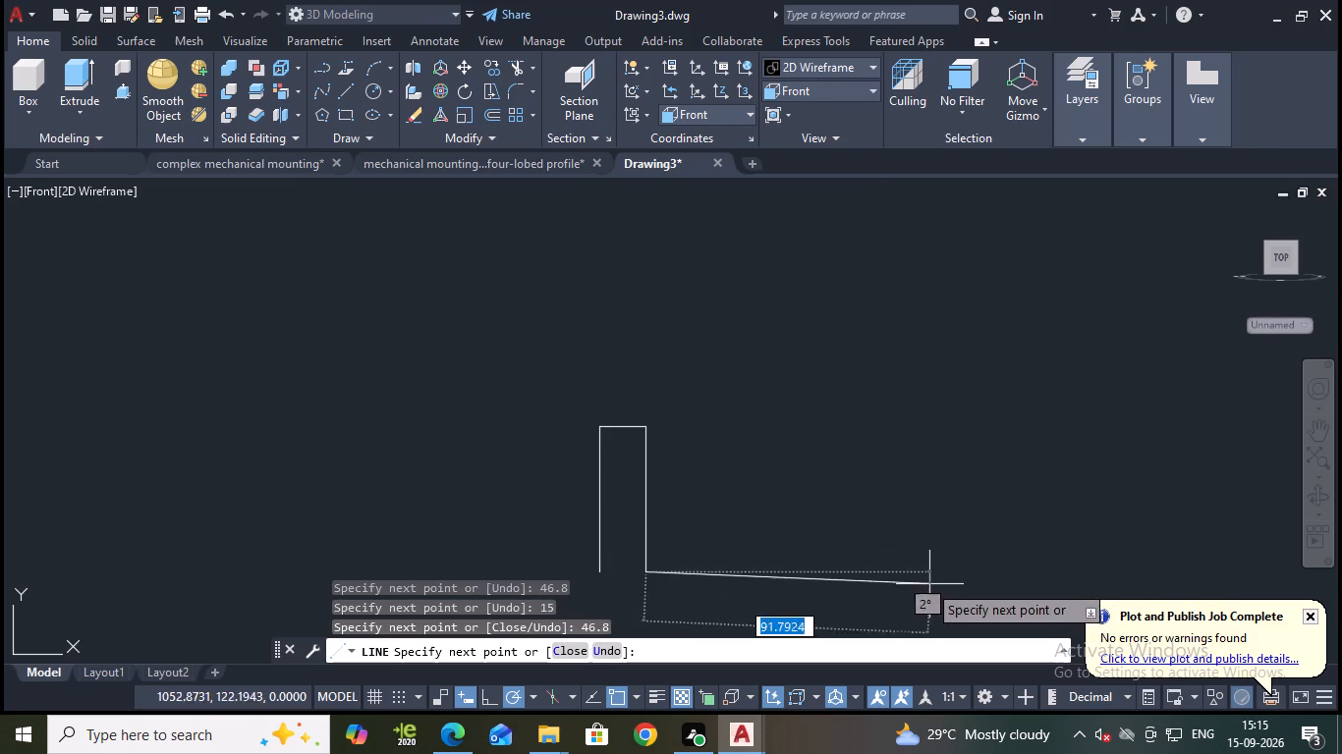
{"action": "middle_click_drag", "start_coordinate": [927, 582], "coordinate": [966, 524]}
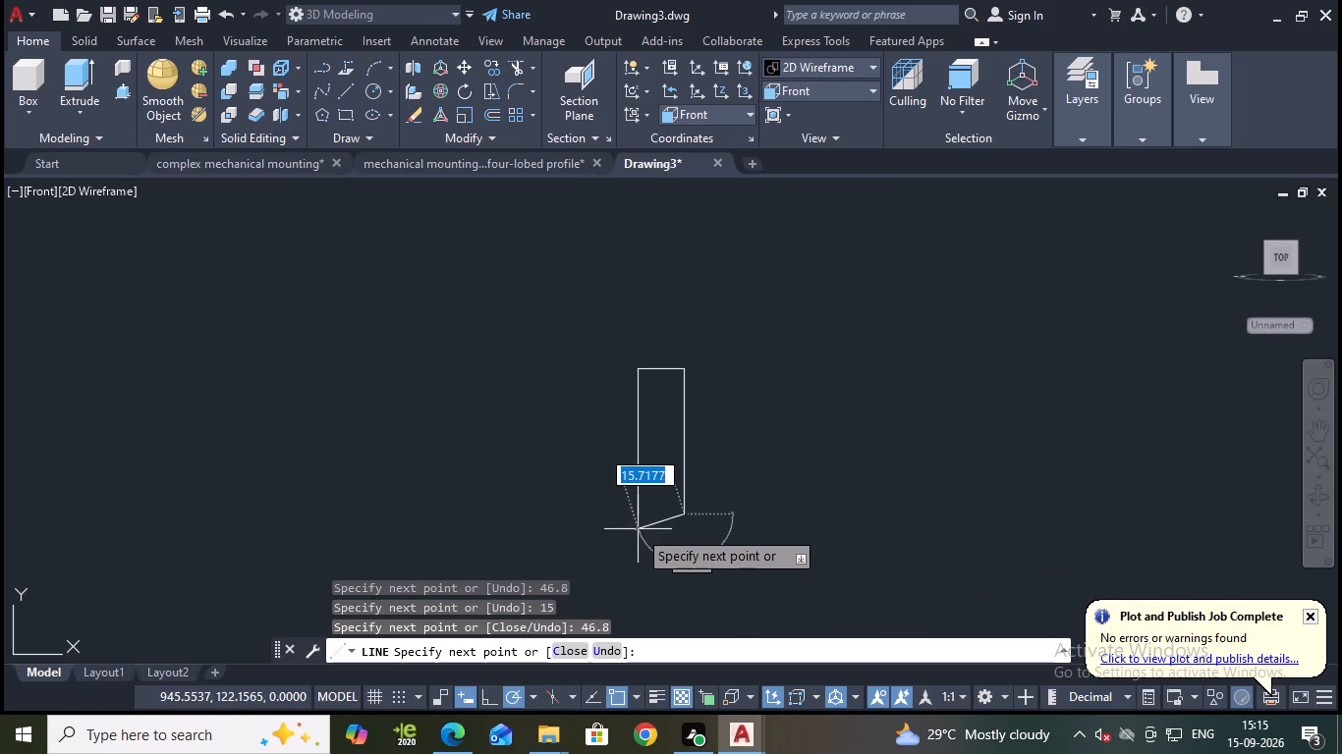
{"action": "scroll", "coordinate": [638, 529], "scroll_direction": "up", "scroll_amount": 1}
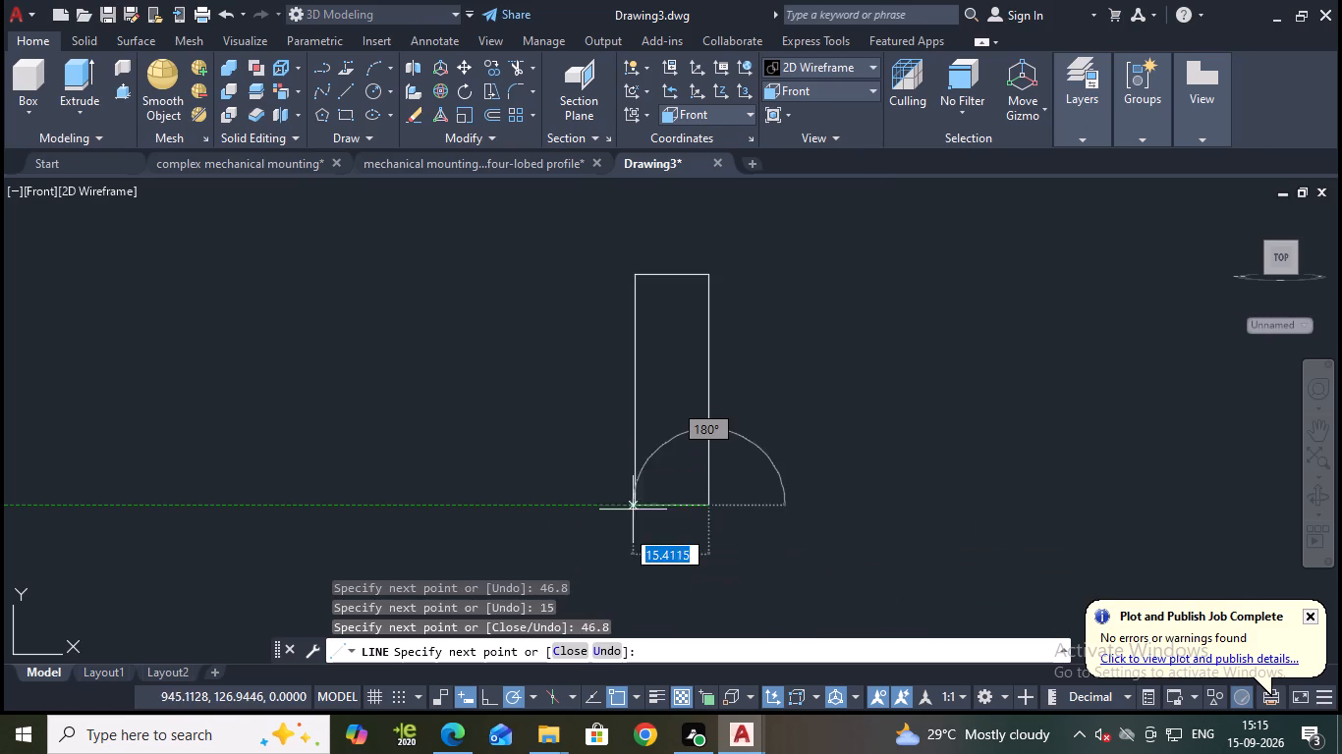
{"action": "left_click", "coordinate": [635, 506]}
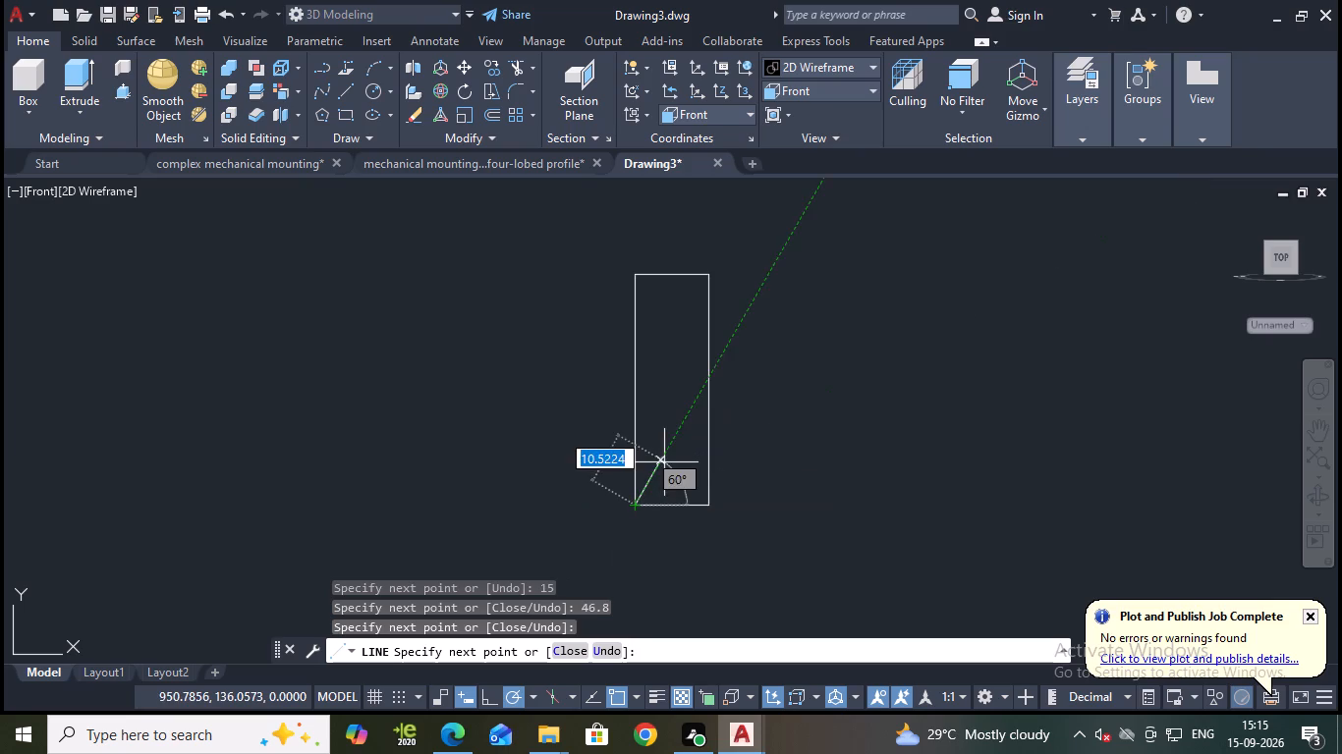
{"action": "key", "text": "Escape"}
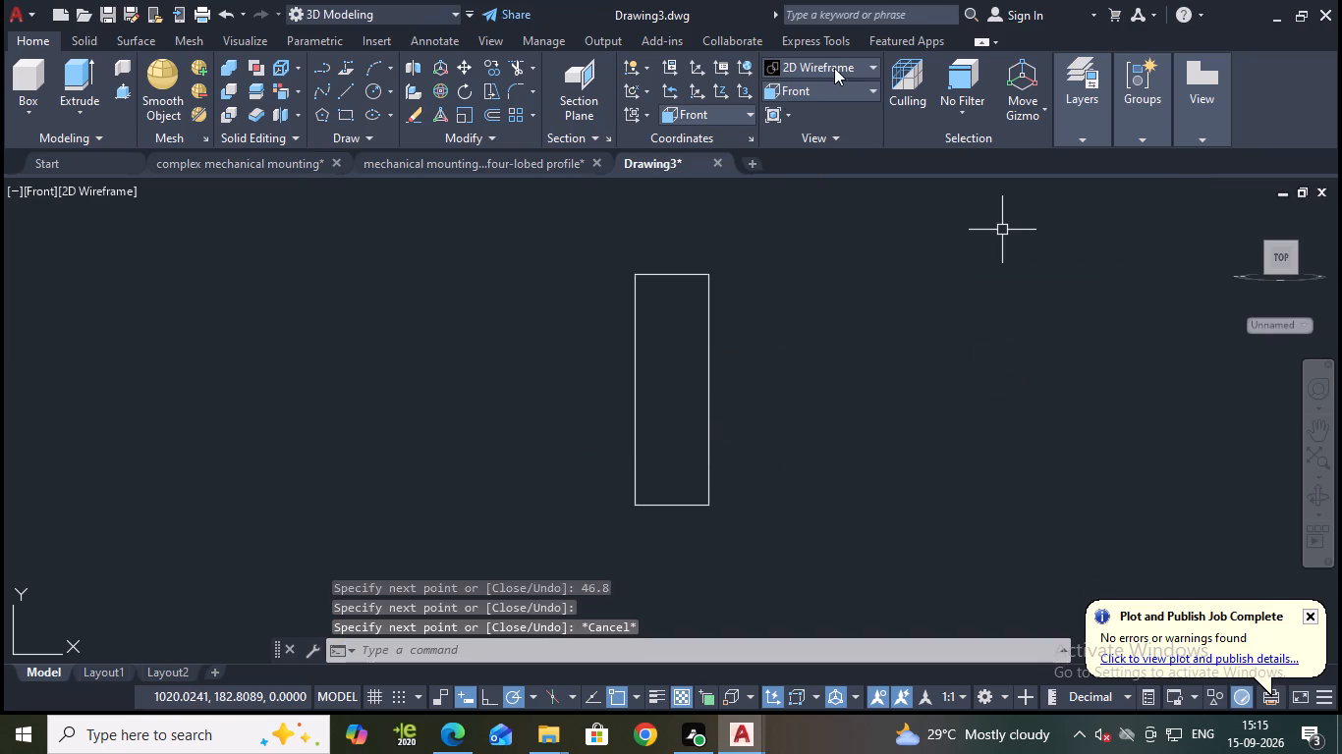
In the SW Isometric view, presspull the rectangle's bounded area by 20 into a solid block.
{"action": "left_click", "coordinate": [816, 89]}
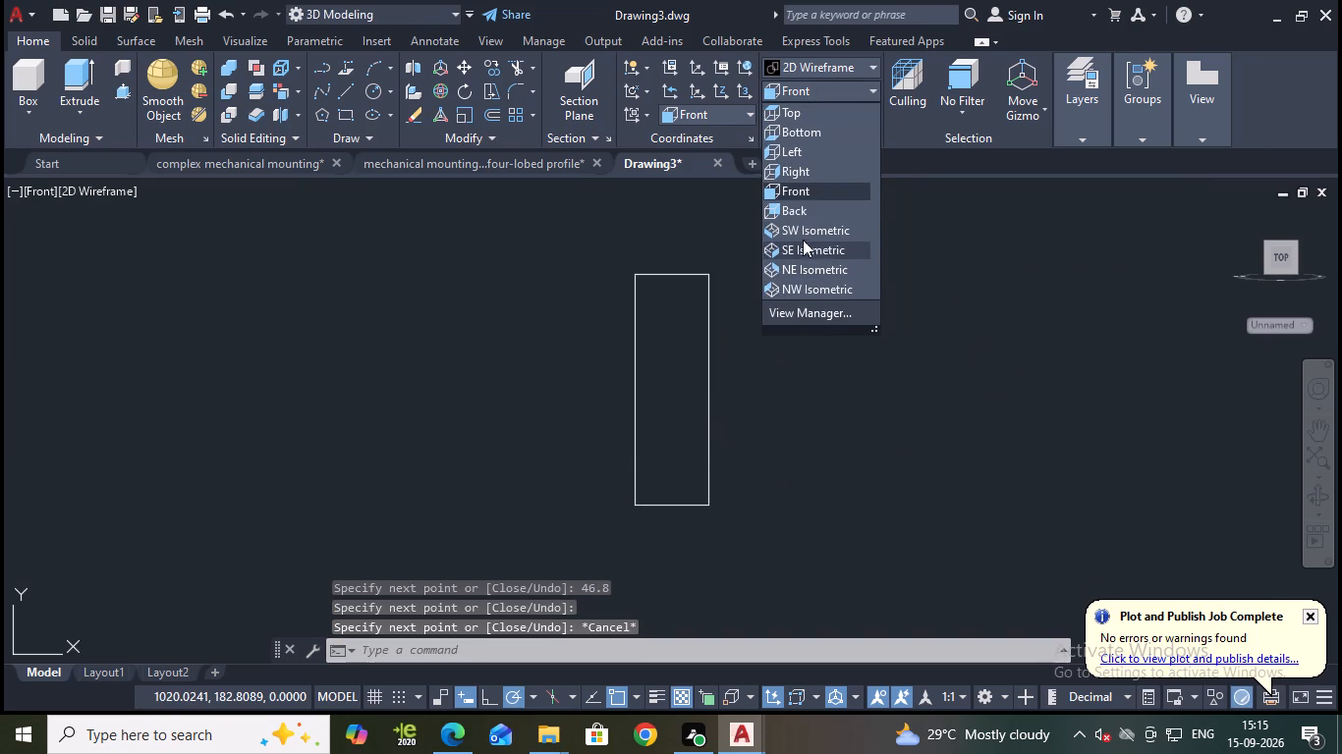
{"action": "left_click", "coordinate": [801, 236]}
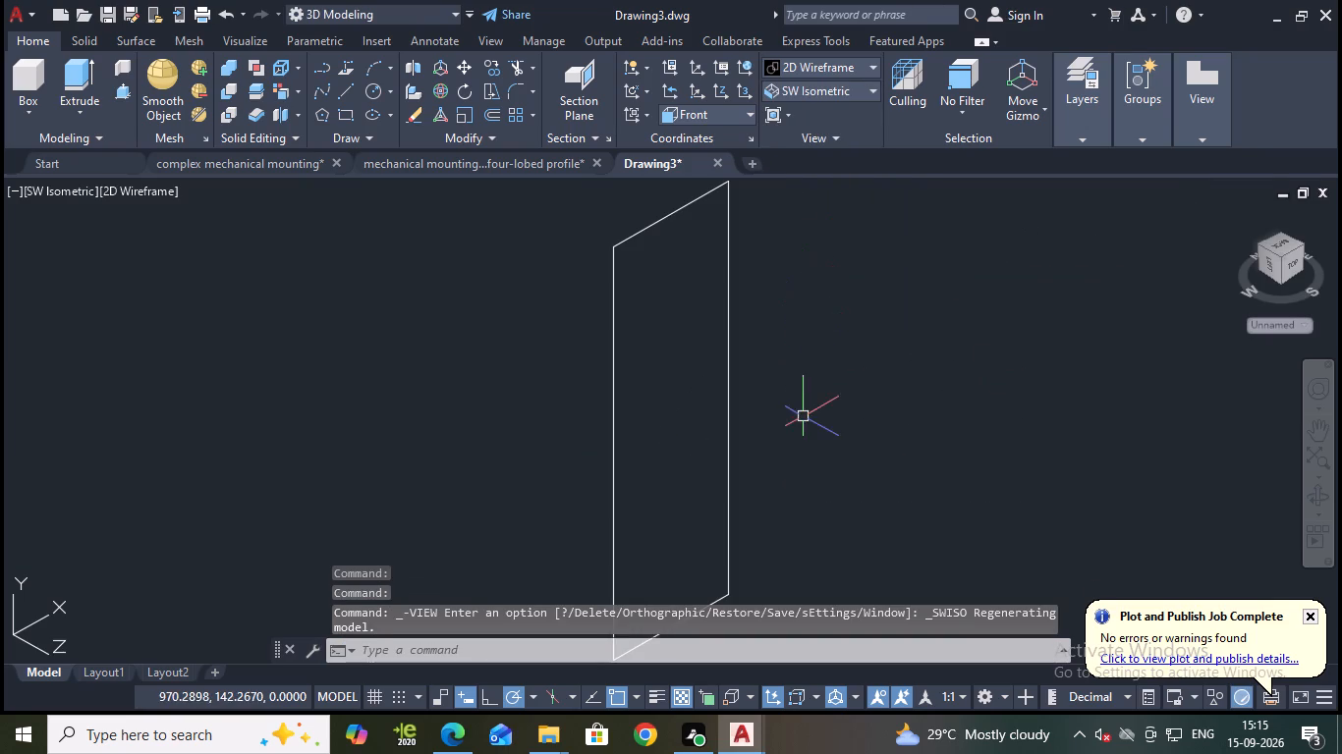
{"action": "scroll", "coordinate": [791, 409], "scroll_direction": "down", "scroll_amount": 2}
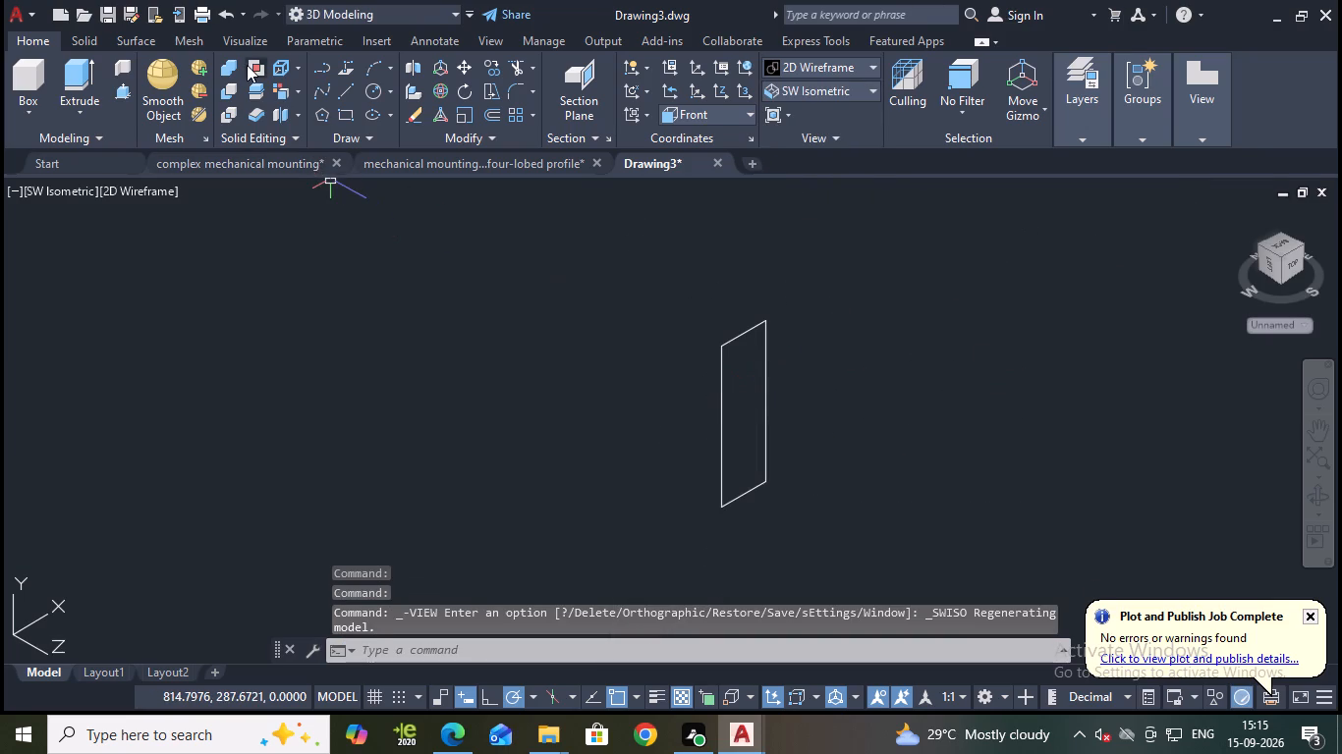
{"action": "left_click", "coordinate": [117, 92]}
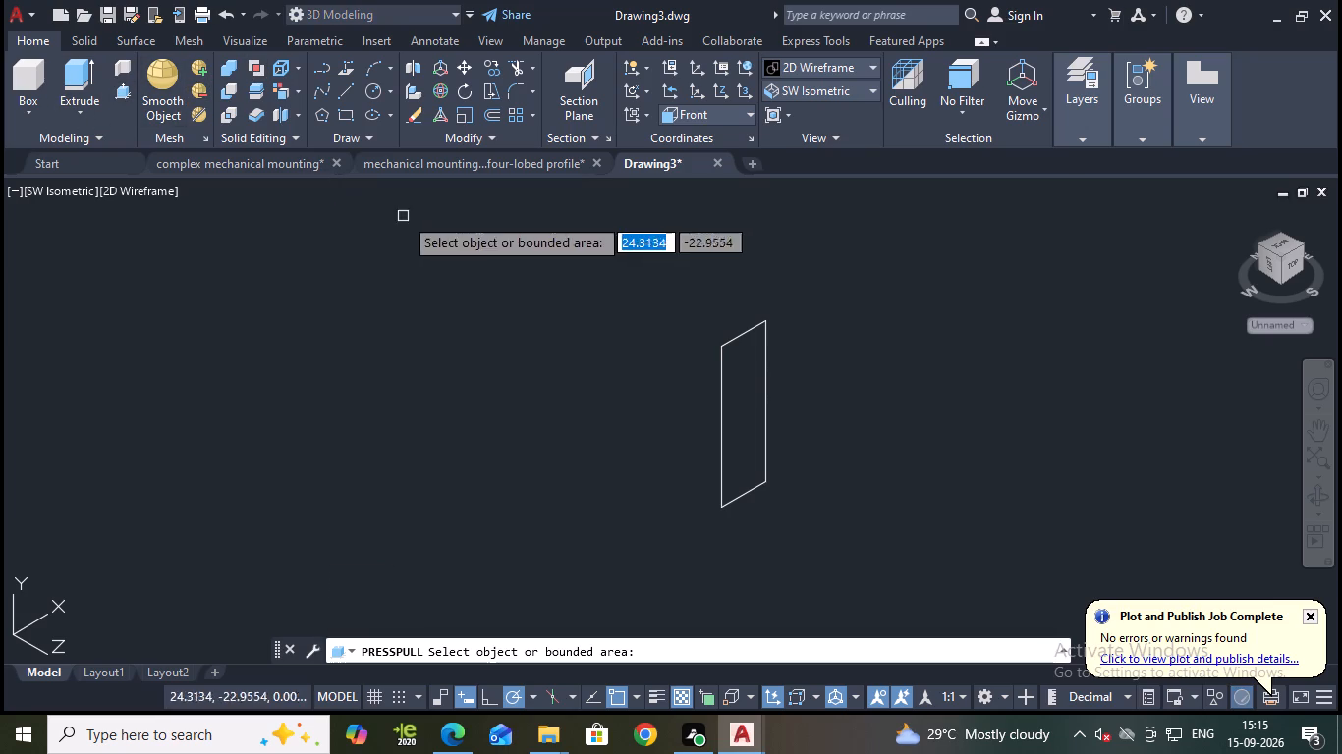
{"action": "left_click", "coordinate": [798, 420]}
{"action": "left_click", "coordinate": [750, 424]}
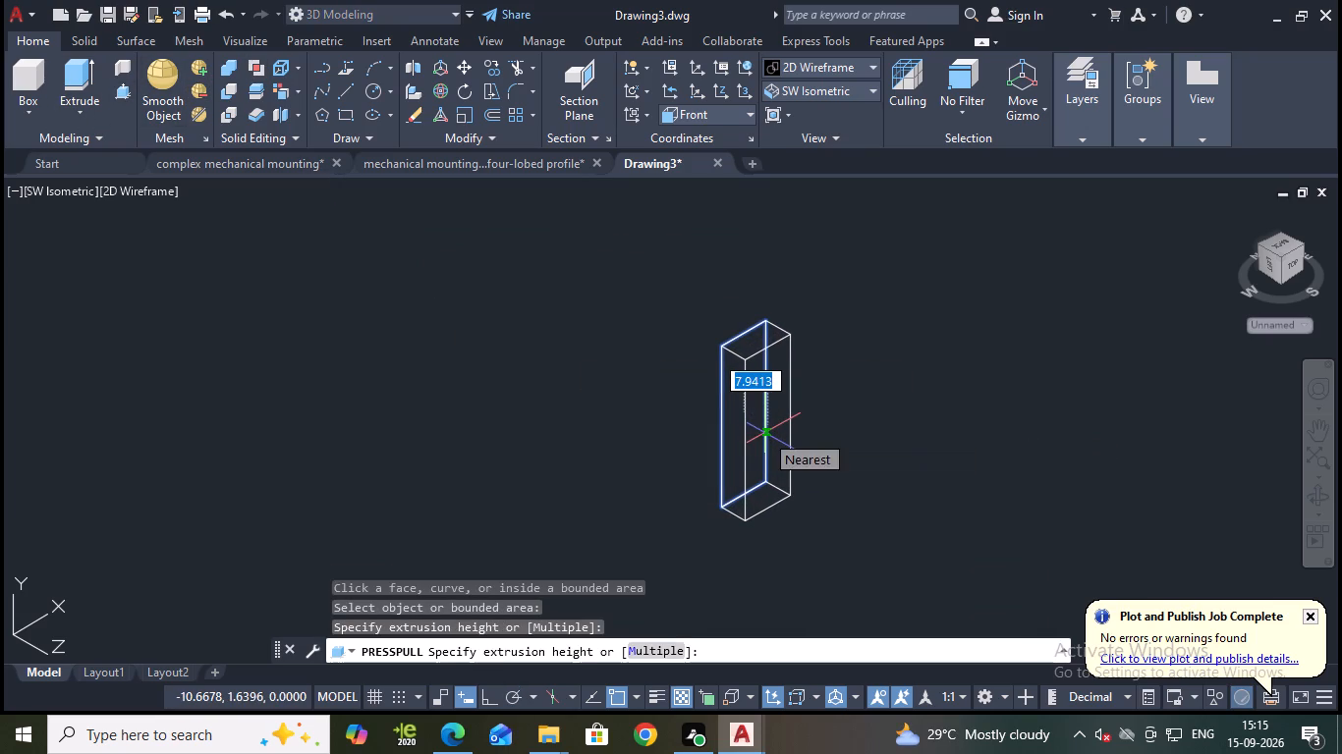
{"action": "type", "text": "20"}
{"action": "key", "text": "Return"}
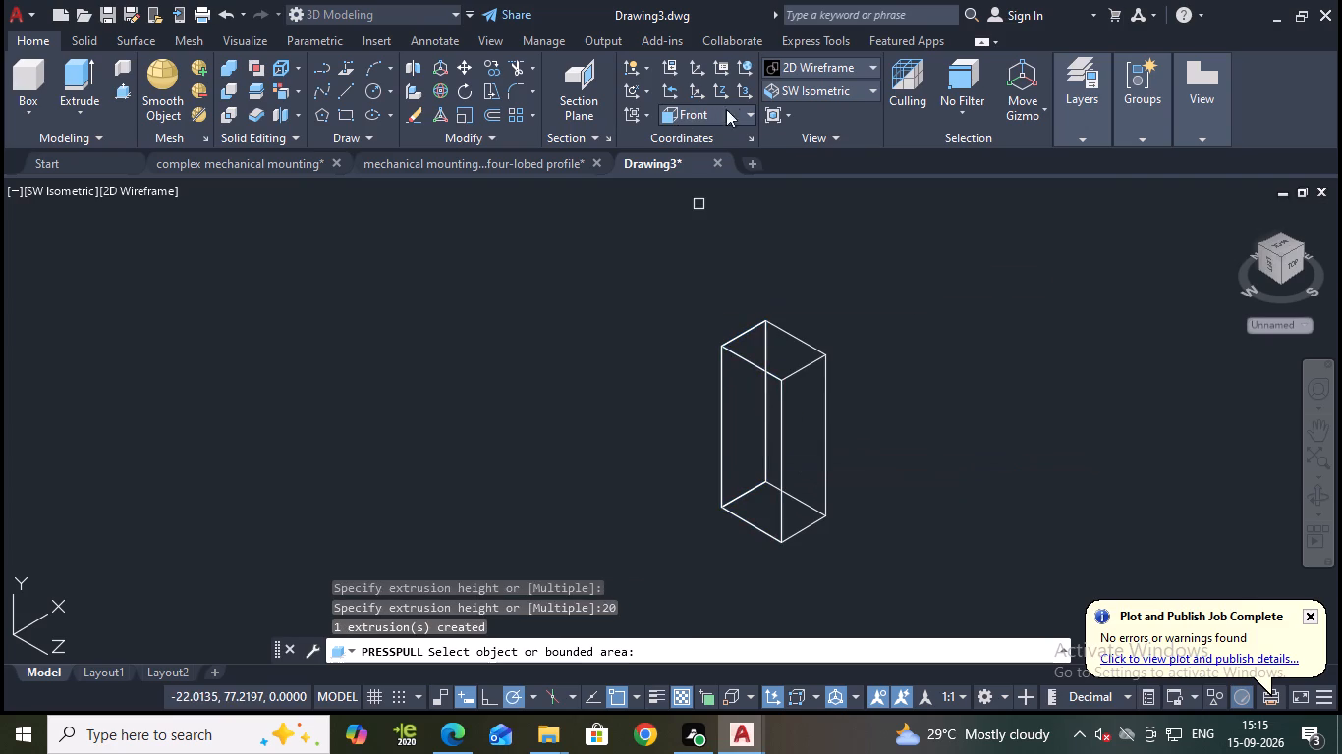
Set the visual style to Shades of Gray so the block displays shaded.
{"action": "left_click", "coordinate": [807, 66]}
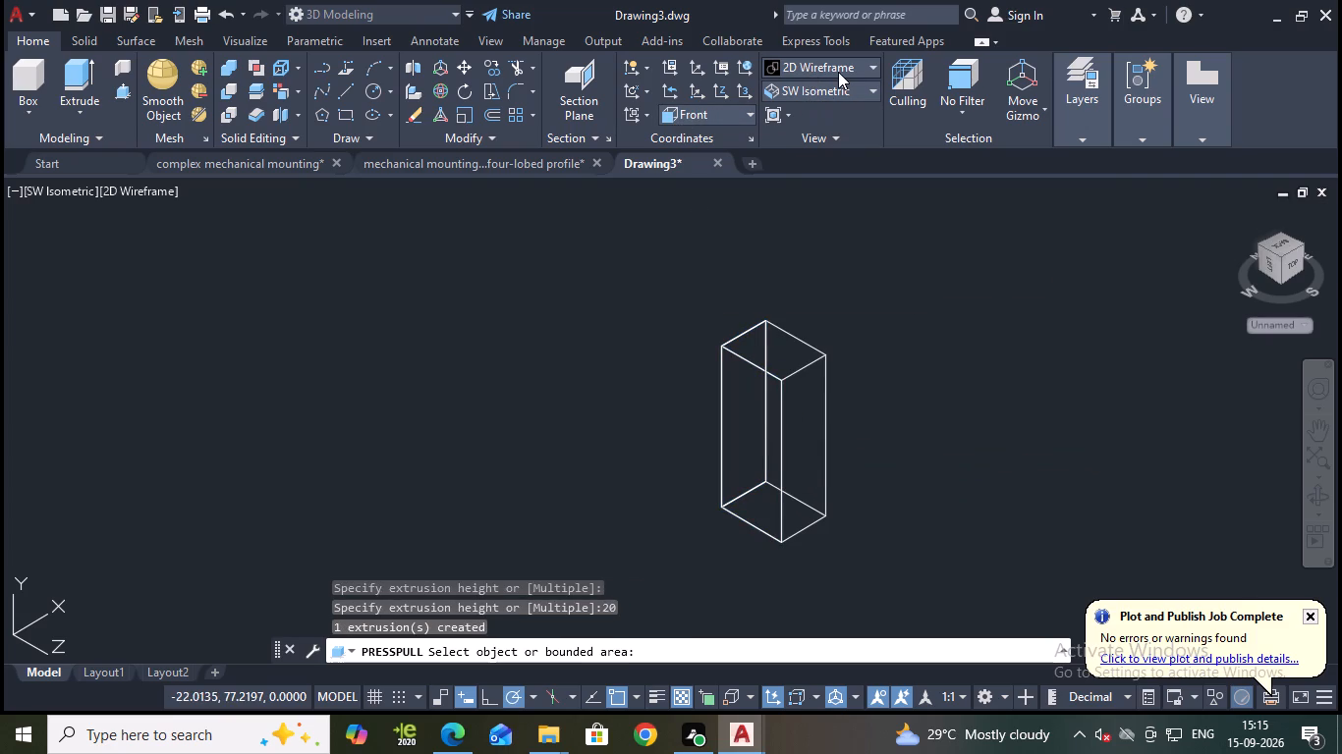
{"action": "left_click", "coordinate": [838, 72]}
{"action": "left_click", "coordinate": [874, 72]}
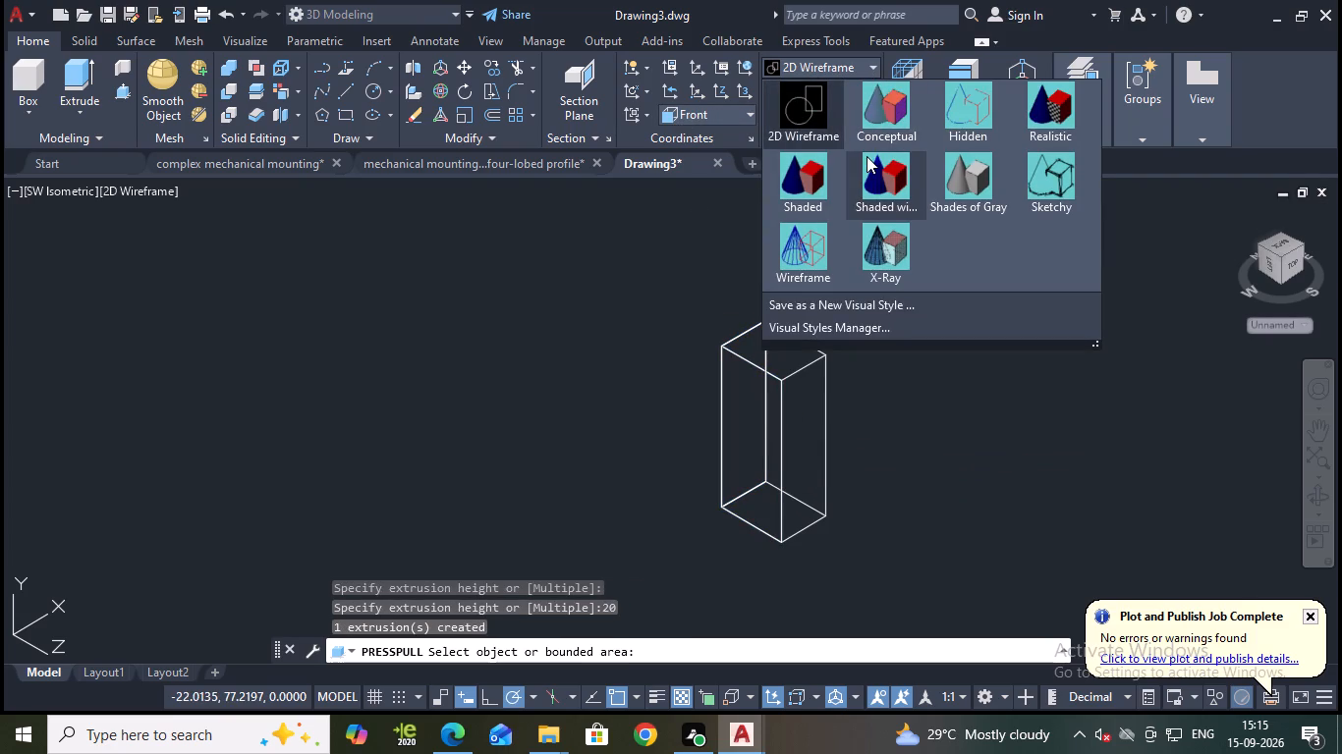
{"action": "left_click", "coordinate": [959, 183]}
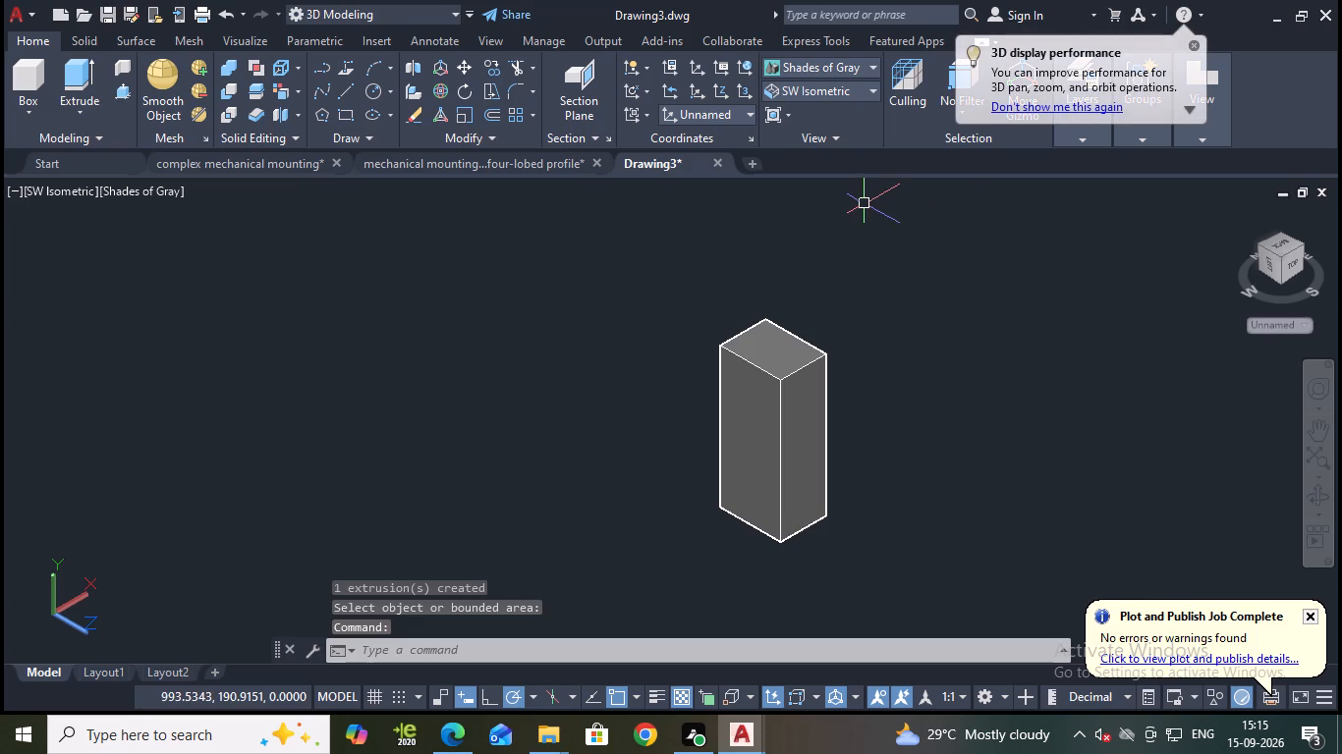
Examine the shaded block in the Top view and orbit around it to inspect its adjacent faces.
{"action": "left_click", "coordinate": [854, 65]}
{"action": "left_click", "coordinate": [854, 65]}
{"action": "left_click", "coordinate": [857, 98]}
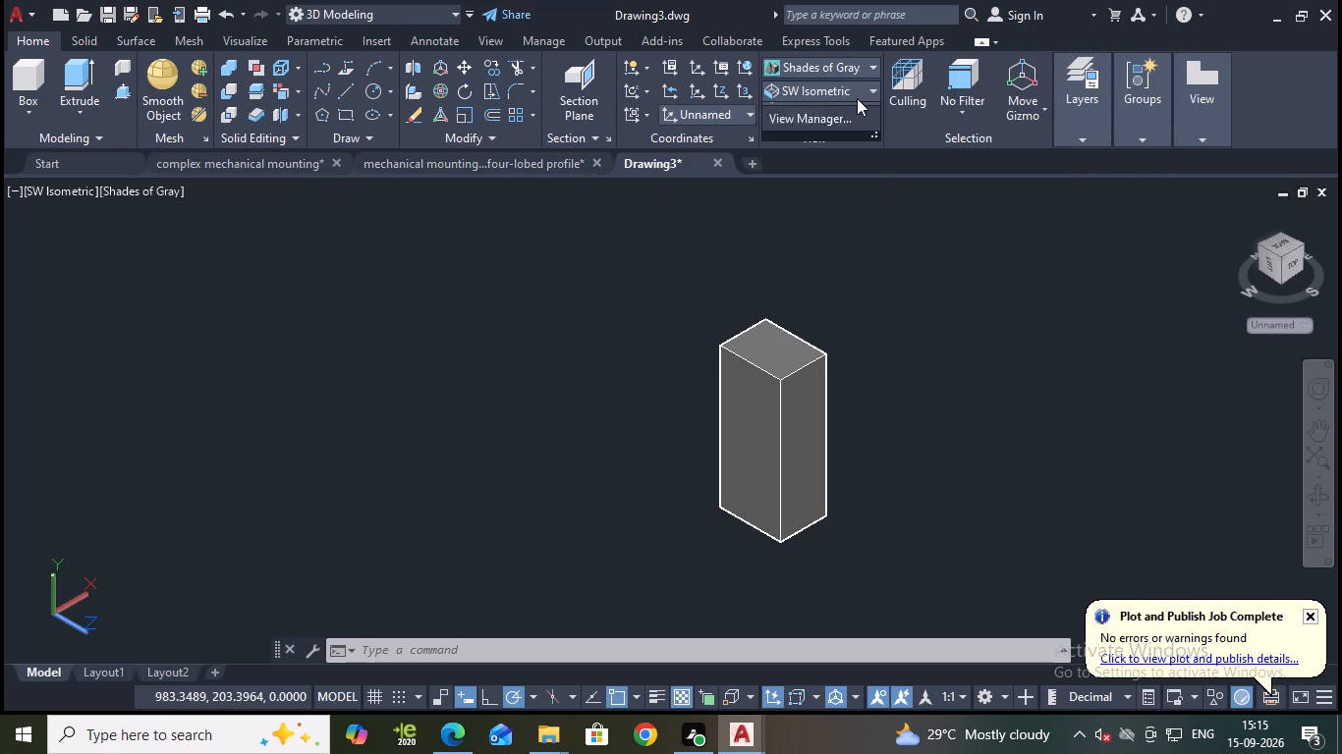
{"action": "left_click", "coordinate": [827, 120]}
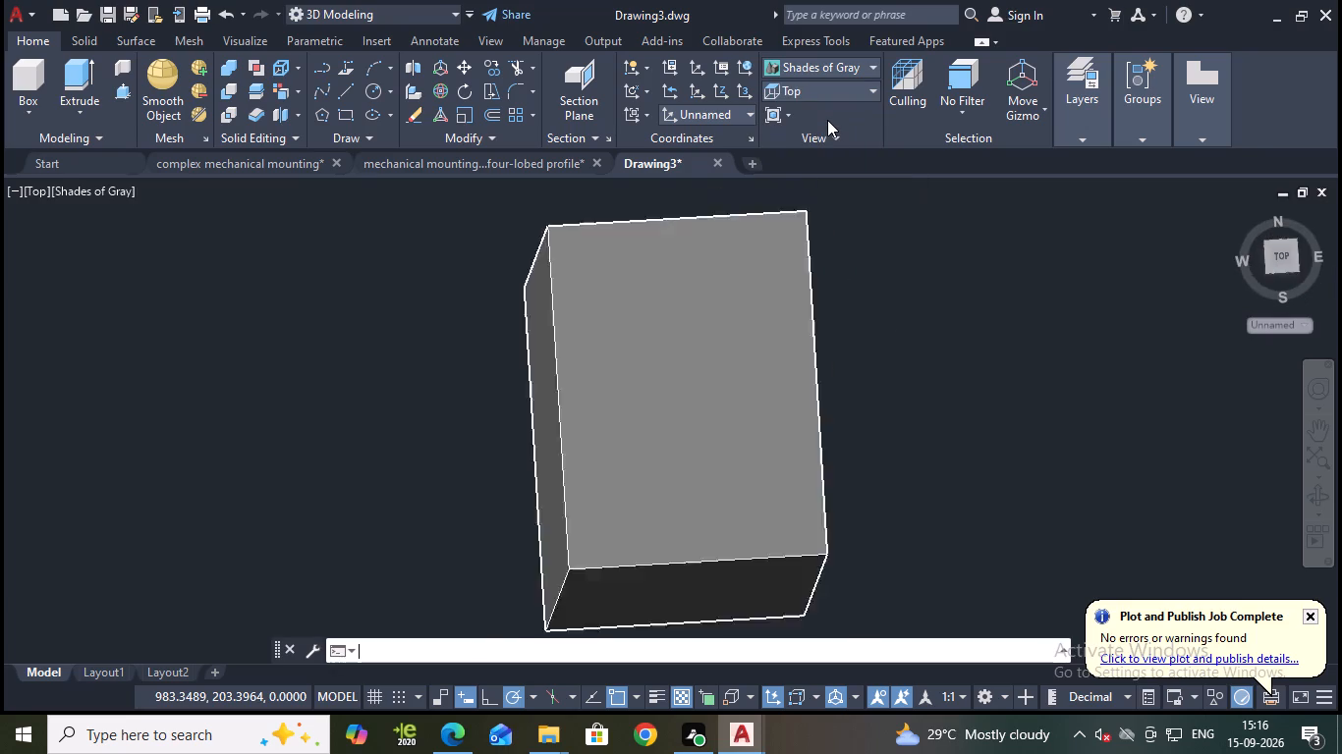
{"action": "scroll", "coordinate": [842, 198], "scroll_direction": "down", "scroll_amount": 1}
{"action": "scroll", "coordinate": [912, 330], "scroll_direction": "down", "scroll_amount": 1}
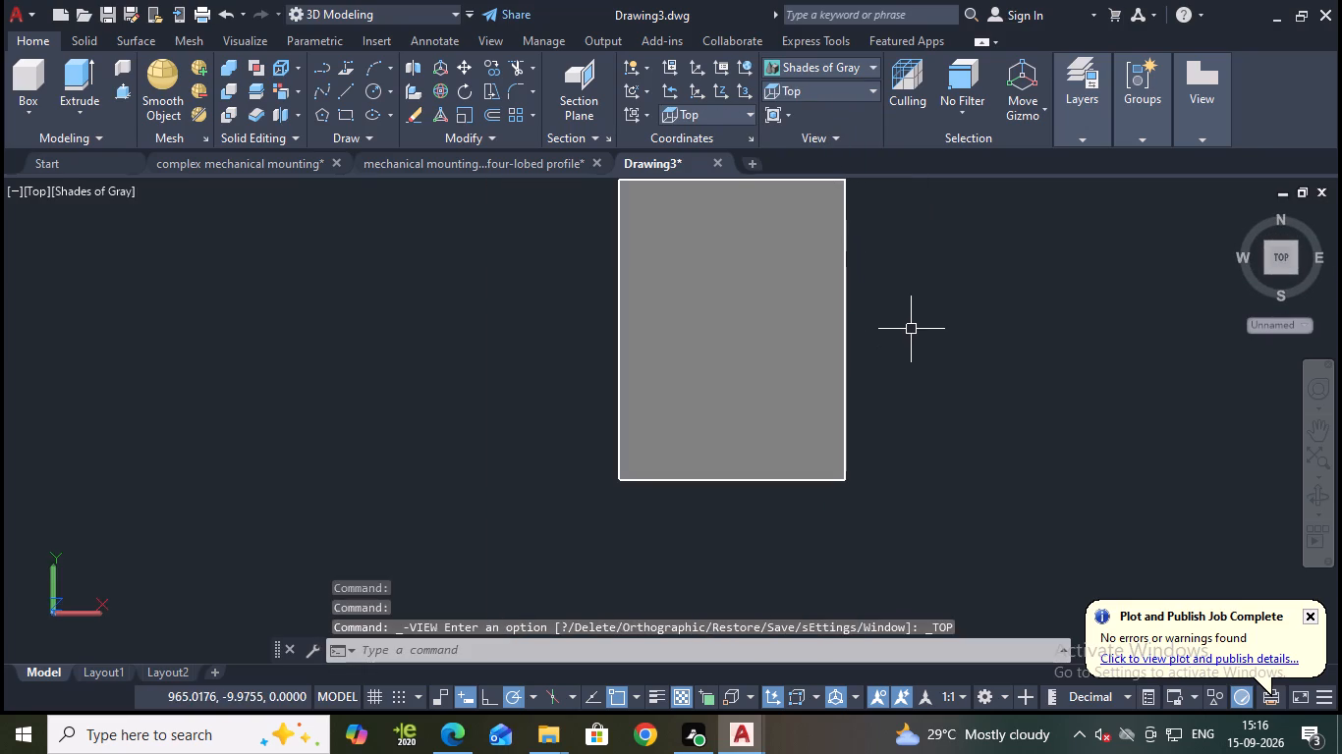
{"action": "middle_click_drag", "start_coordinate": [914, 330], "coordinate": [698, 303], "text": "shift"}
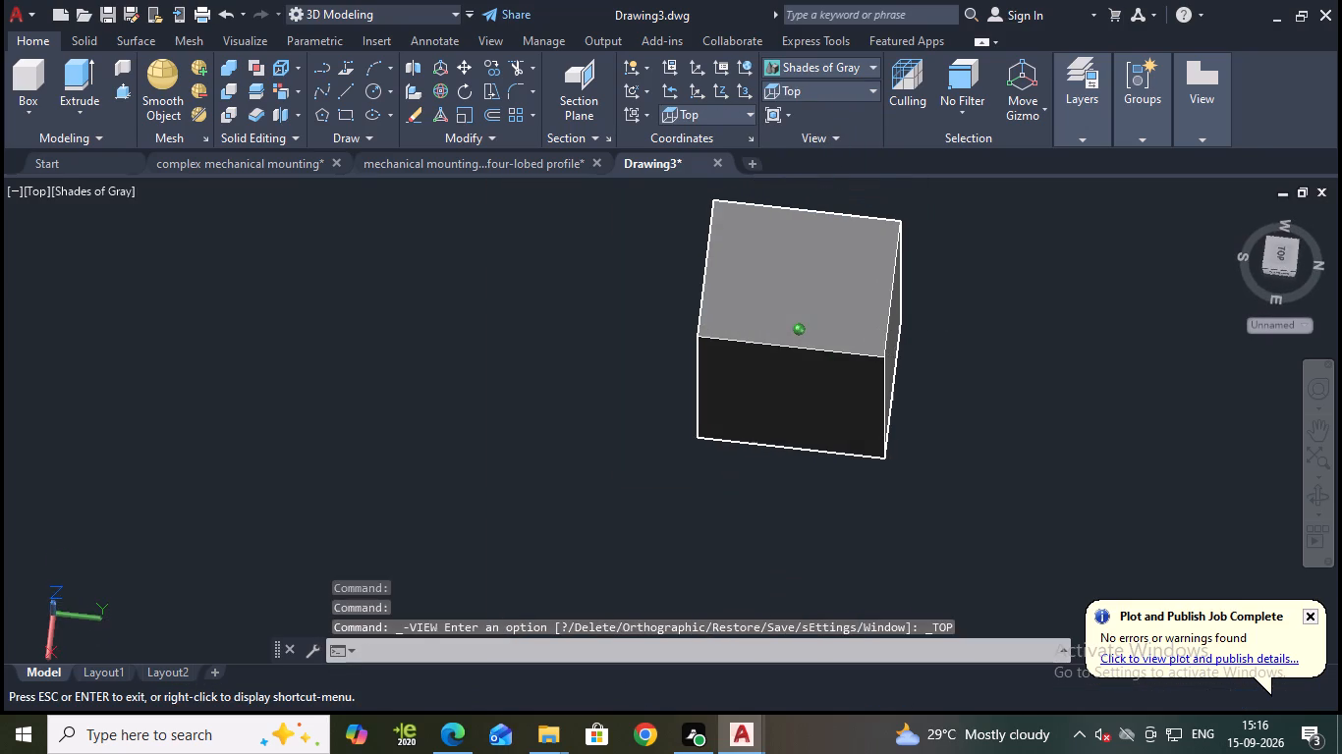
{"action": "middle_click_drag", "start_coordinate": [698, 303], "coordinate": [697, 287], "text": "shift"}
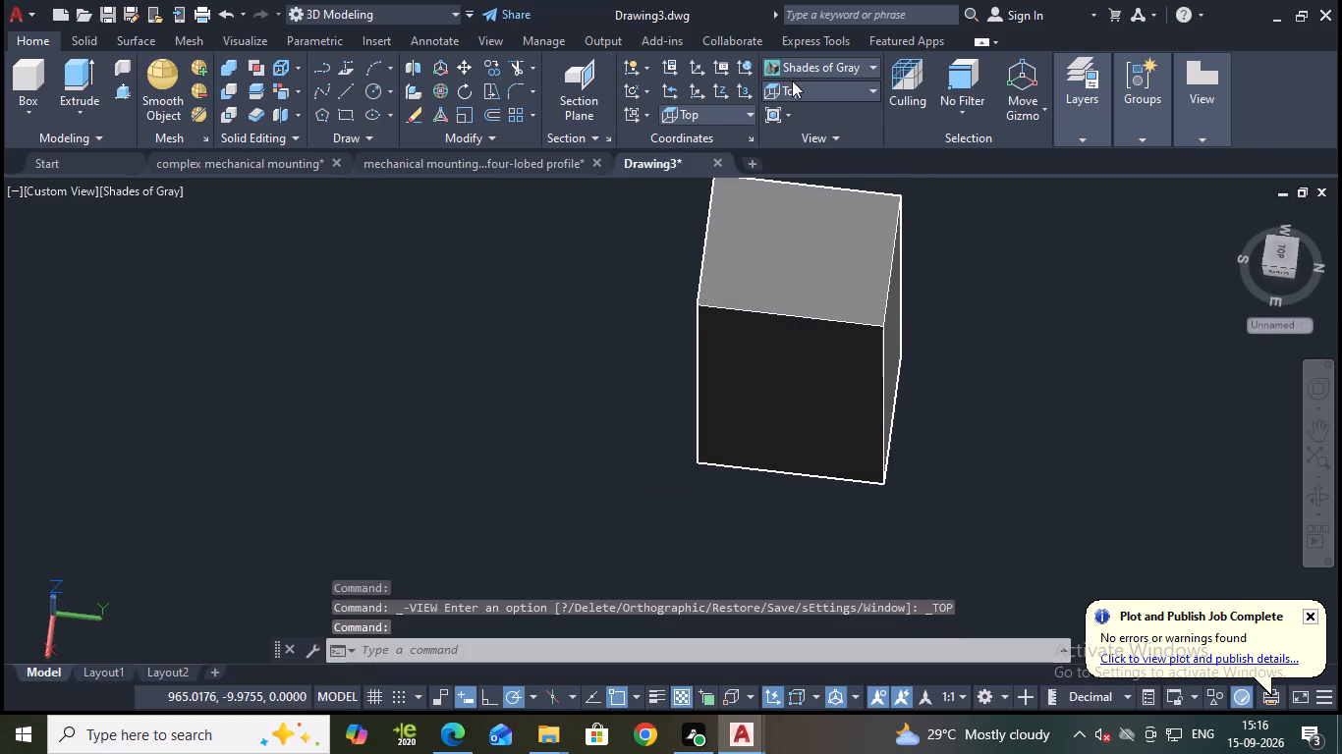
Examine the block in the Bottom, Right and Back preset views, ending in the Right view.
{"action": "left_click", "coordinate": [792, 81]}
{"action": "left_click", "coordinate": [801, 127]}
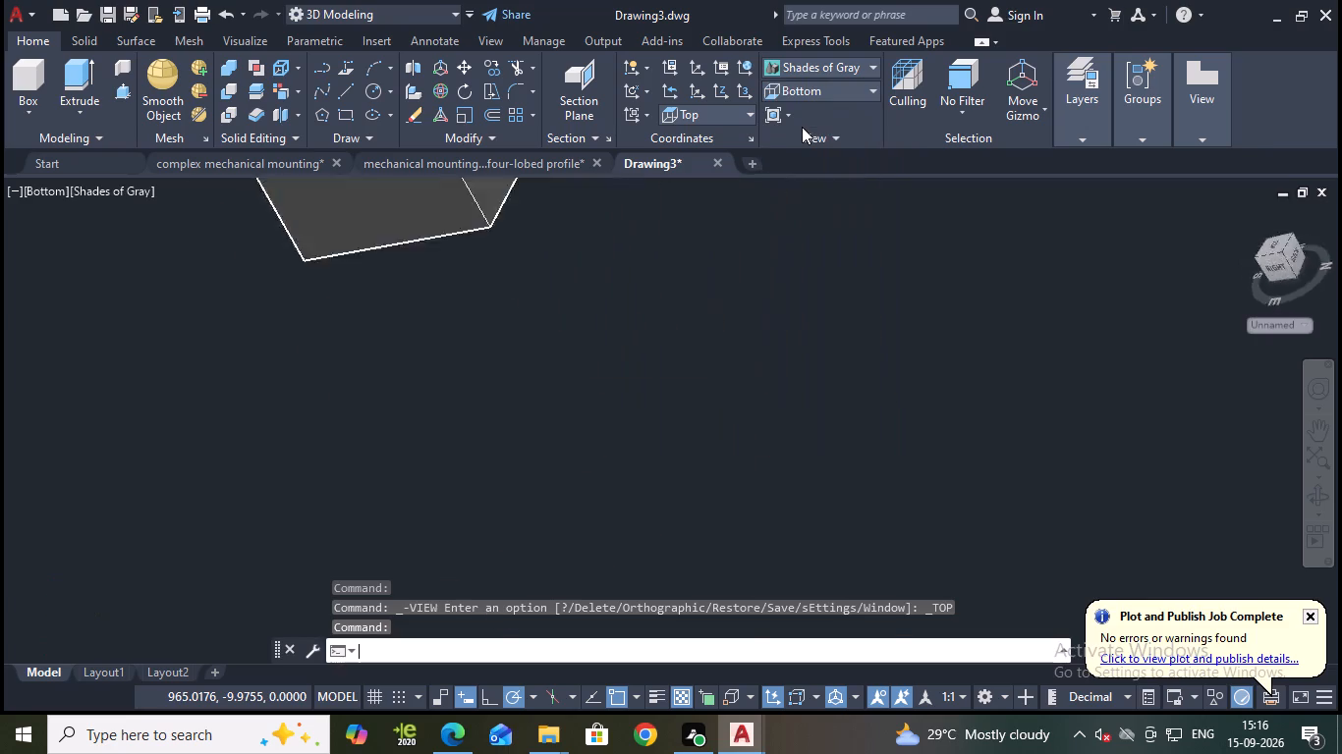
{"action": "left_click", "coordinate": [845, 82]}
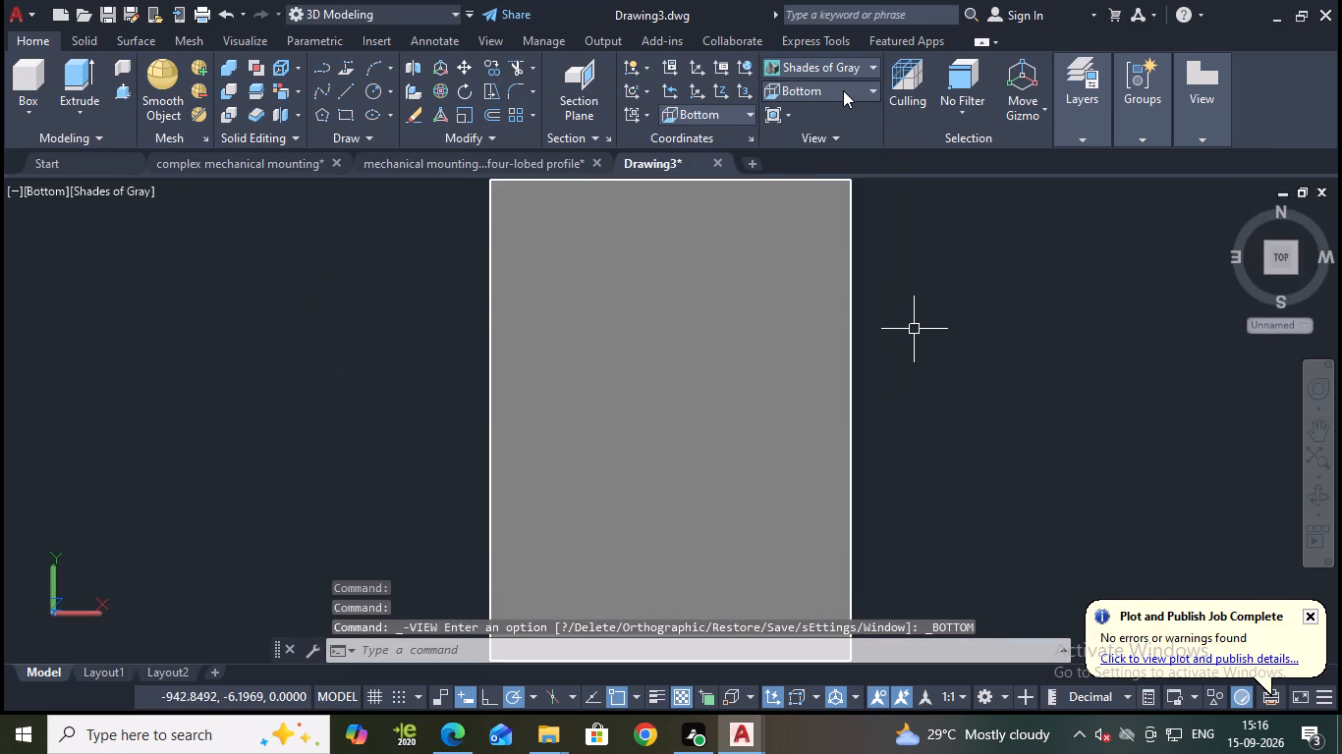
{"action": "left_click", "coordinate": [843, 90]}
{"action": "left_click", "coordinate": [799, 167]}
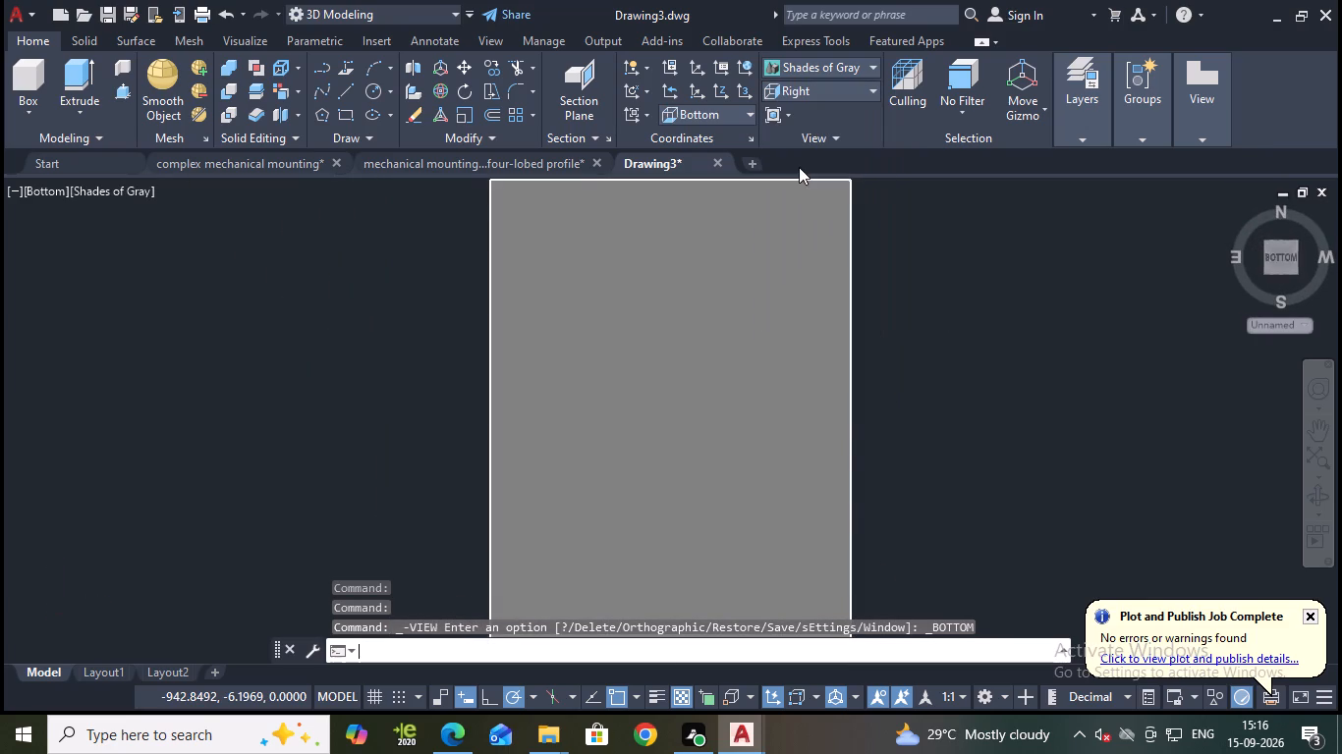
{"action": "left_click", "coordinate": [827, 93]}
{"action": "left_click", "coordinate": [827, 93]}
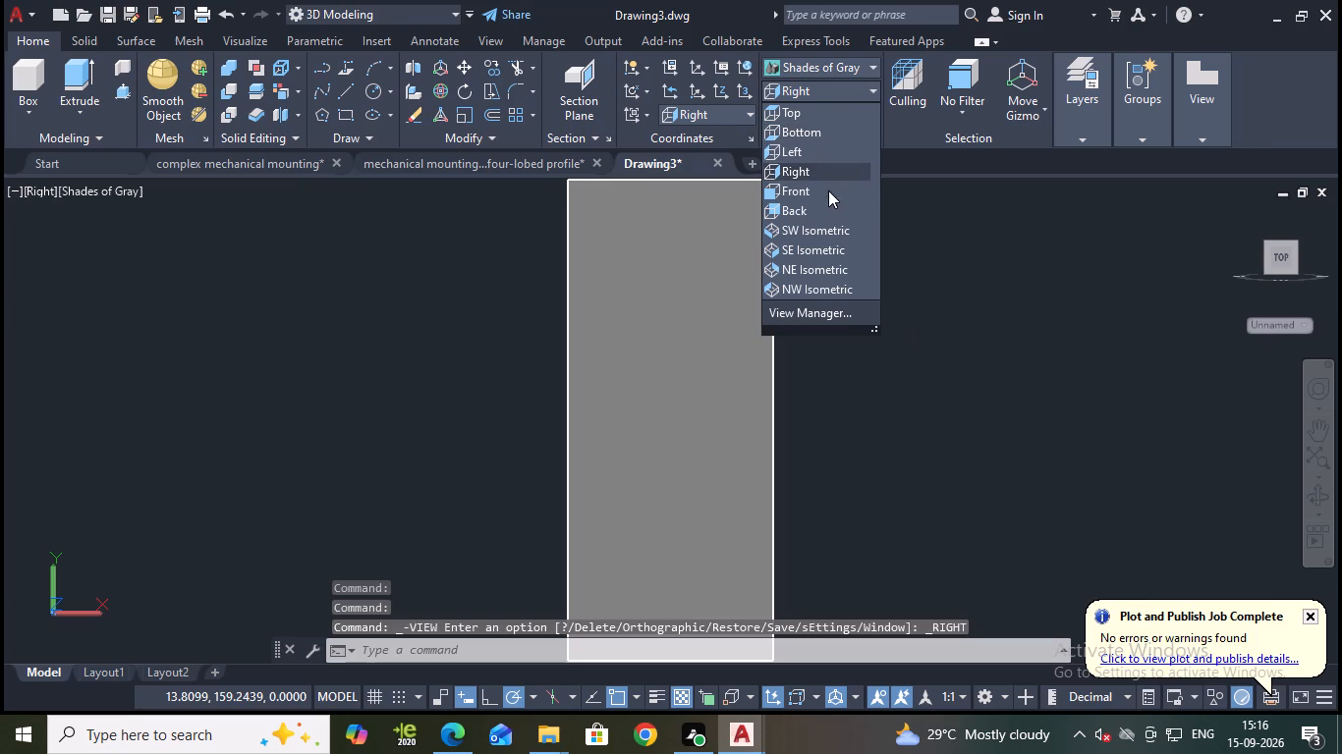
{"action": "left_click", "coordinate": [816, 209]}
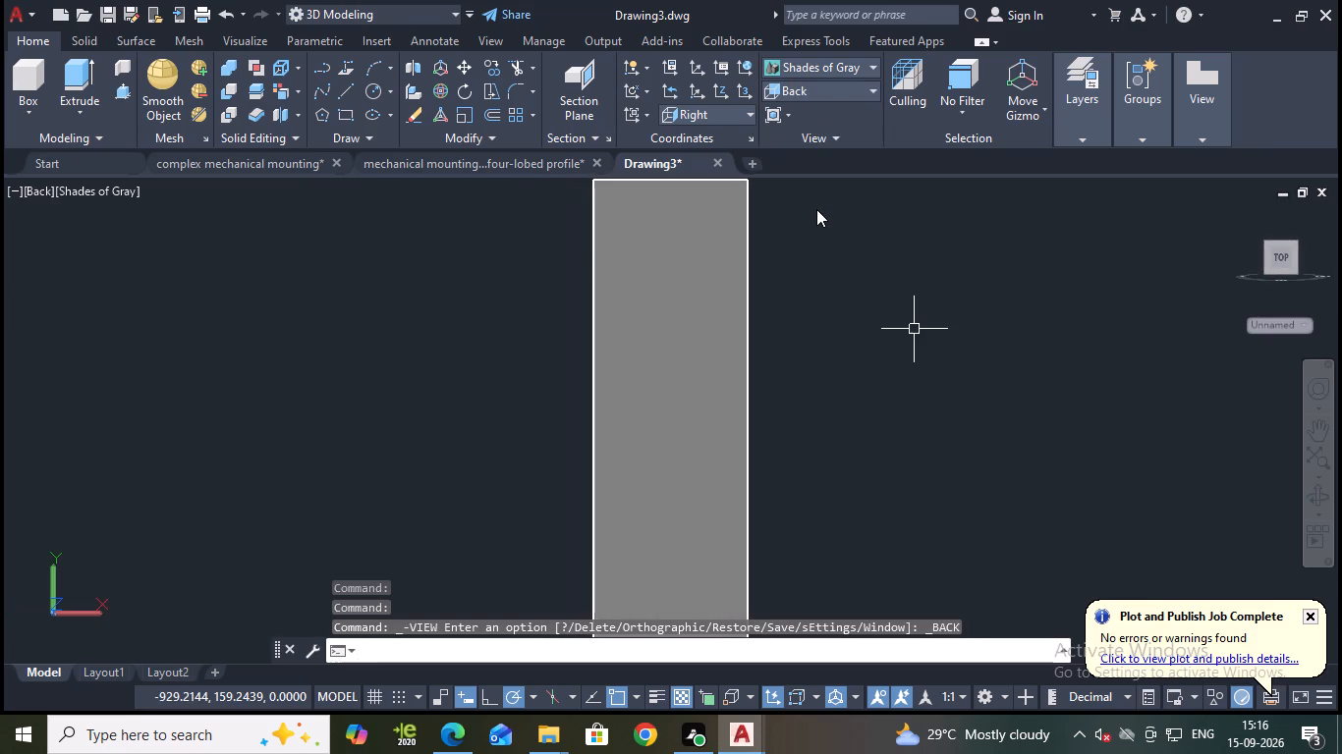
{"action": "left_click", "coordinate": [825, 89]}
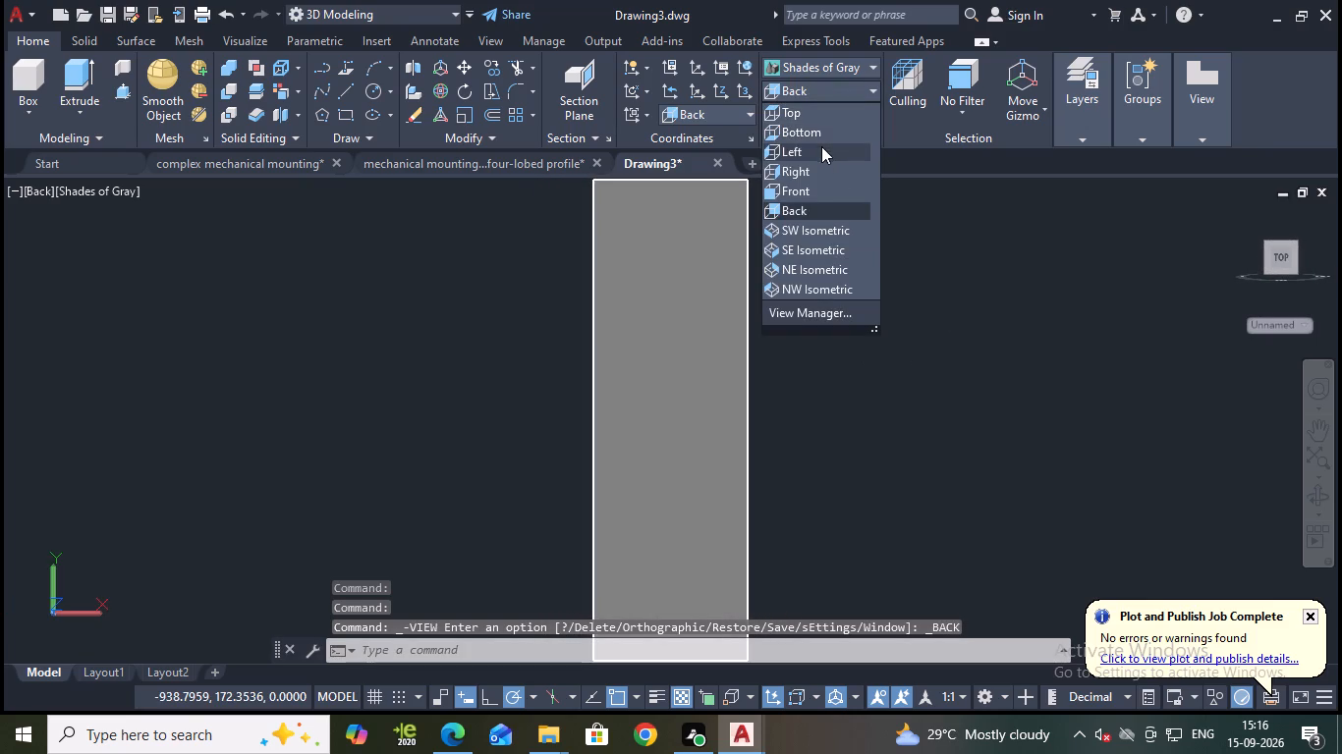
{"action": "left_click", "coordinate": [803, 173]}
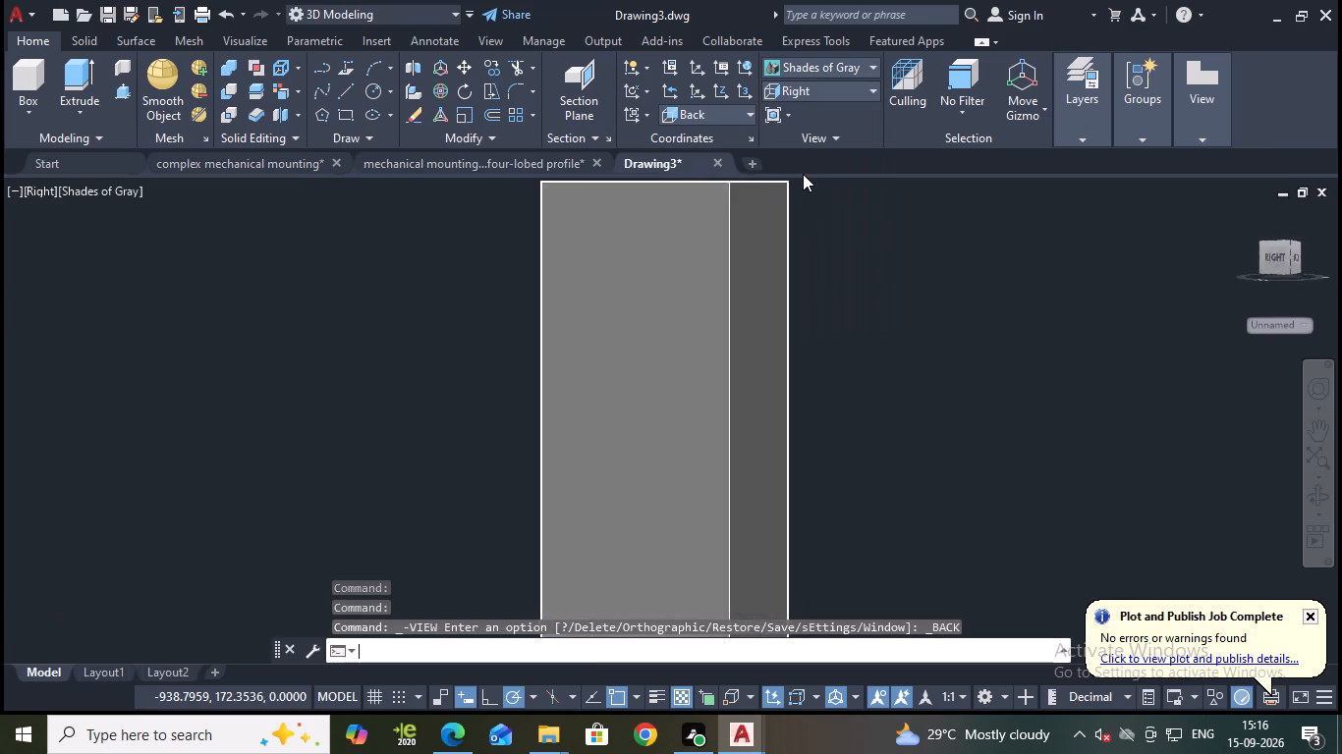
{"action": "scroll", "coordinate": [802, 175], "scroll_direction": "down", "scroll_amount": 1}
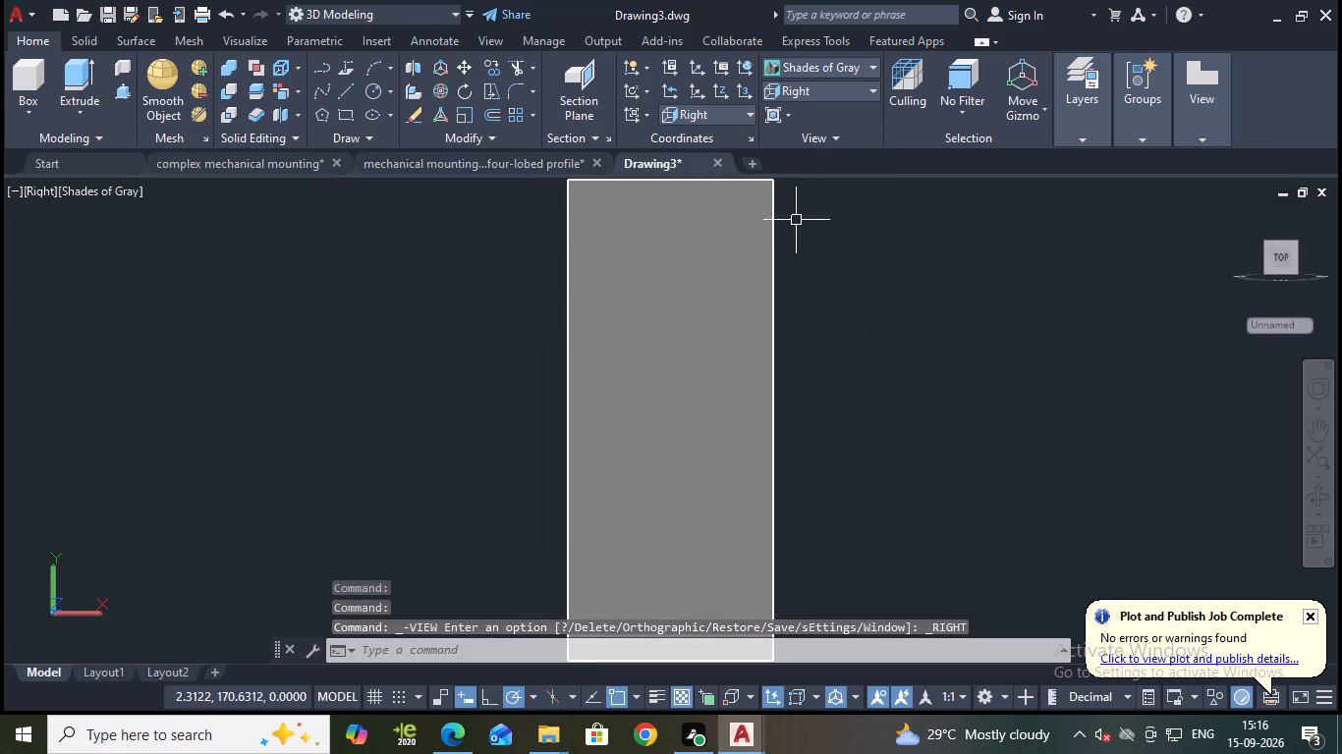
{"action": "scroll", "coordinate": [794, 235], "scroll_direction": "down", "scroll_amount": 1}
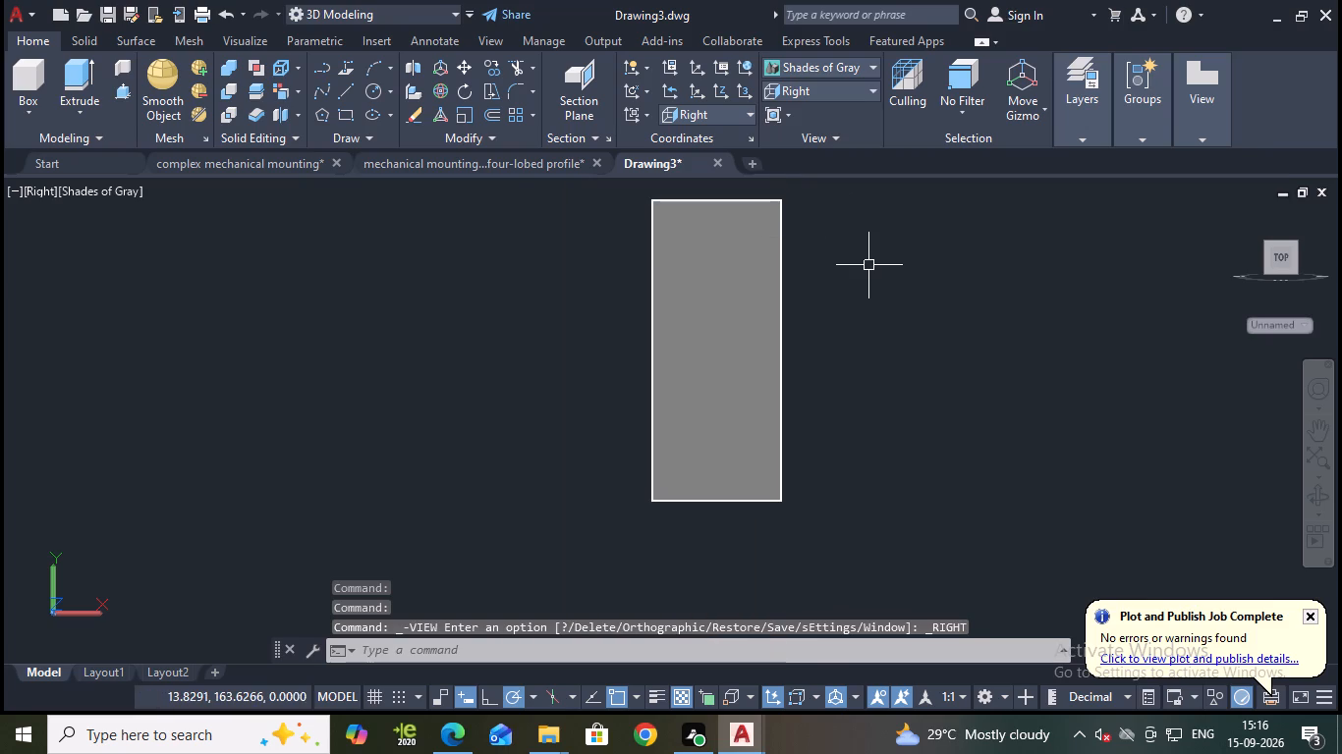
Orbit around the block to examine its side and end faces, ending in the Right preset view.
{"action": "middle_click", "coordinate": [869, 266]}
{"action": "middle_click_drag", "start_coordinate": [837, 321], "coordinate": [811, 323]}
{"action": "middle_click_drag", "start_coordinate": [812, 318], "coordinate": [700, 307], "text": "shift"}
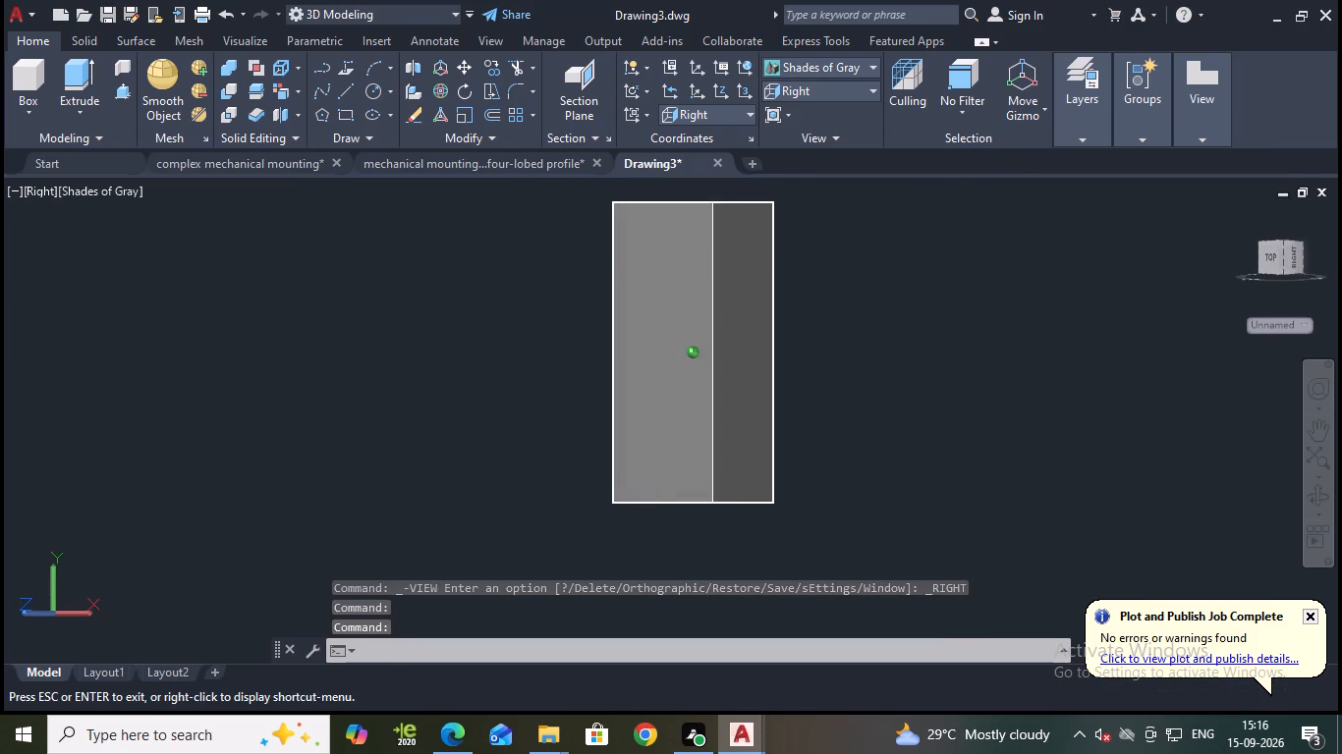
{"action": "middle_click_drag", "start_coordinate": [700, 307], "coordinate": [724, 310], "text": "shift"}
{"action": "middle_click_drag", "start_coordinate": [959, 307], "coordinate": [1212, 315], "text": "shift"}
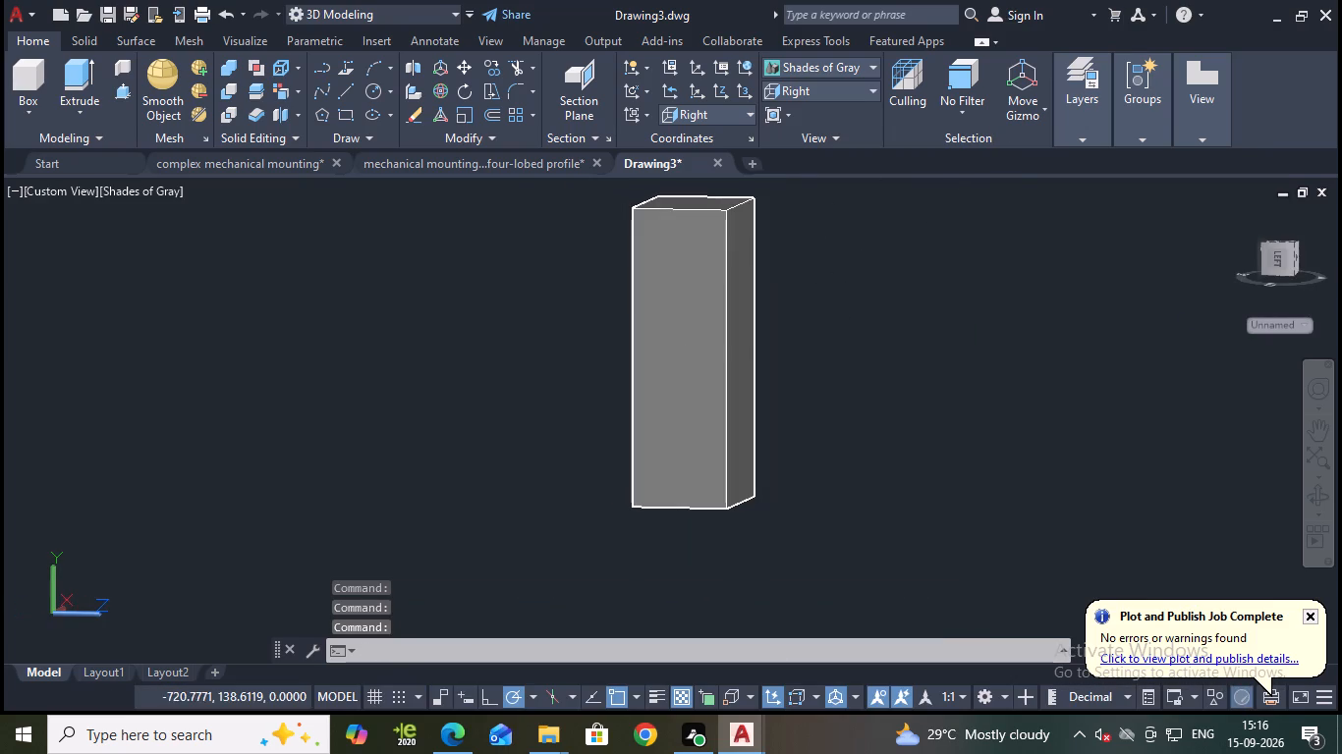
{"action": "middle_click_drag", "start_coordinate": [958, 332], "coordinate": [964, 331], "text": "shift"}
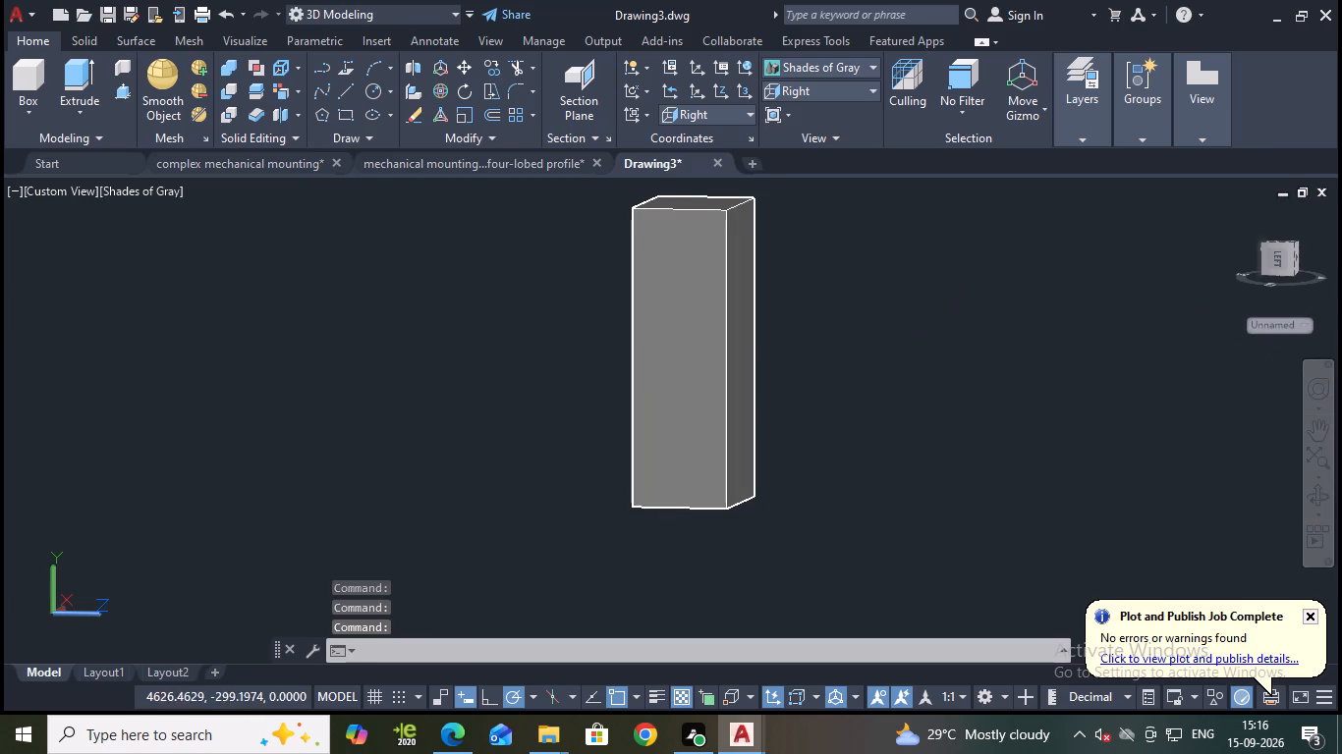
{"action": "middle_click_drag", "start_coordinate": [964, 331], "coordinate": [999, 196], "text": "shift"}
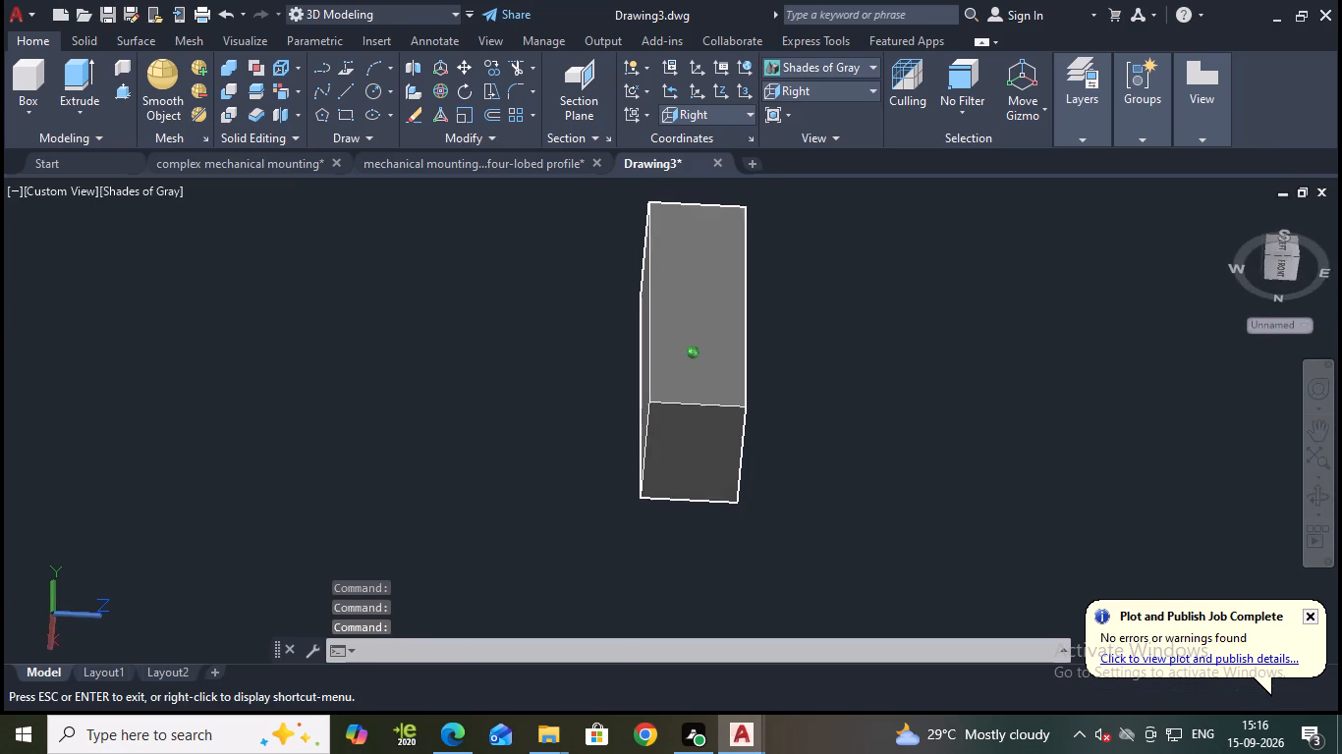
{"action": "middle_click_drag", "start_coordinate": [999, 196], "coordinate": [986, 224], "text": "shift"}
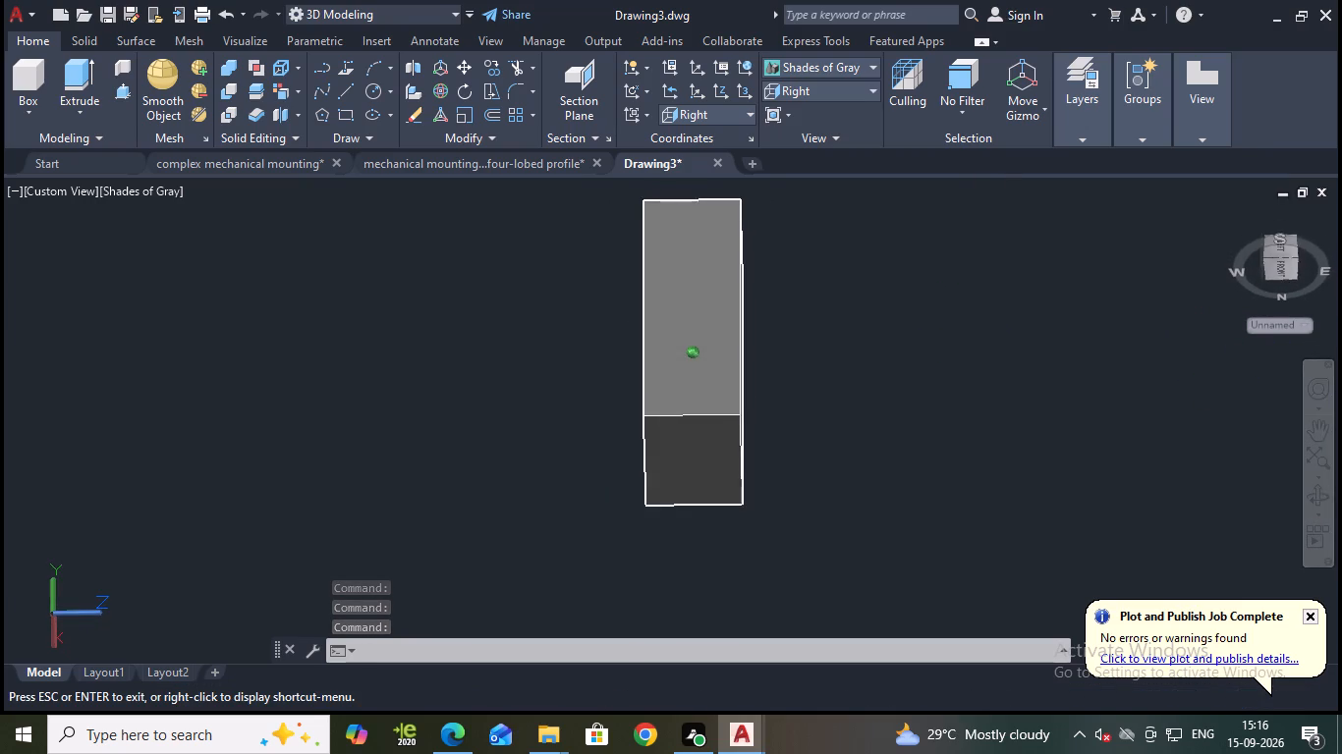
{"action": "middle_click_drag", "start_coordinate": [986, 224], "coordinate": [1002, 166], "text": "shift"}
{"action": "middle_click_drag", "start_coordinate": [945, 356], "coordinate": [942, 345], "text": "shift"}
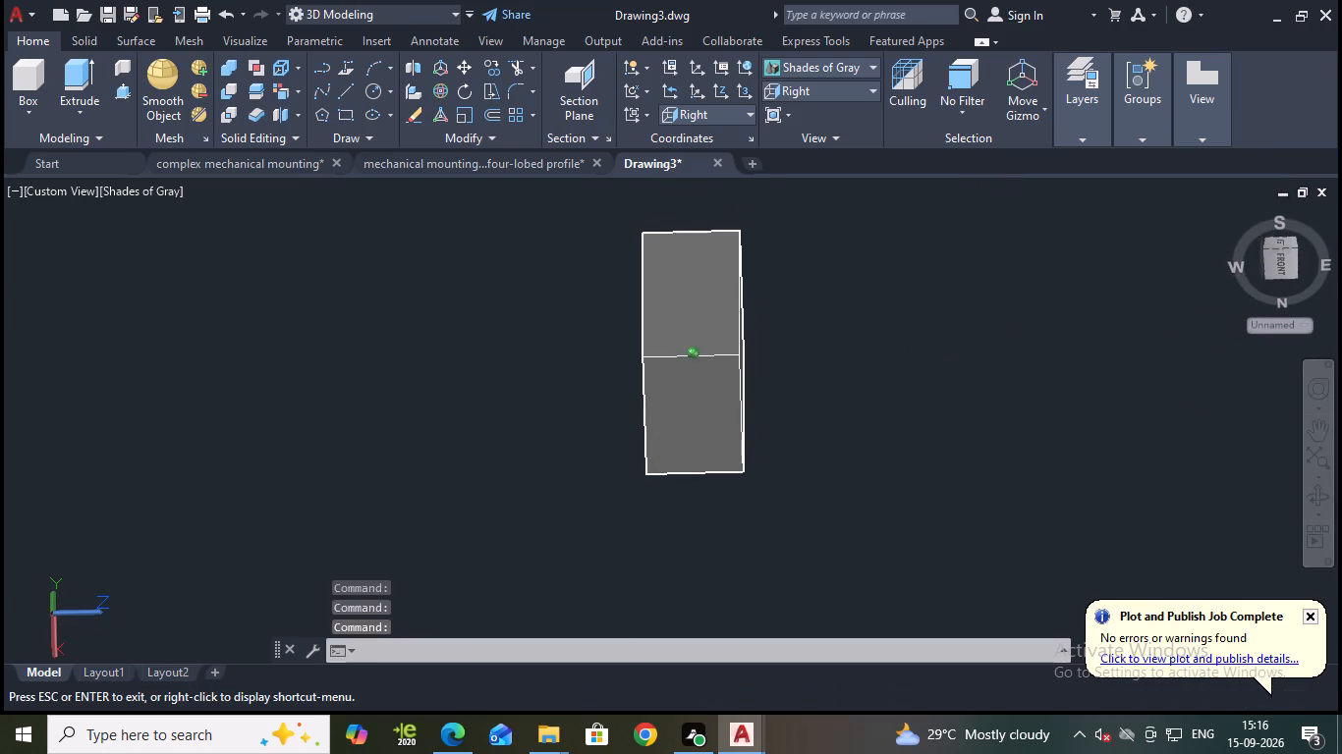
{"action": "middle_click_drag", "start_coordinate": [942, 345], "coordinate": [945, 298], "text": "shift"}
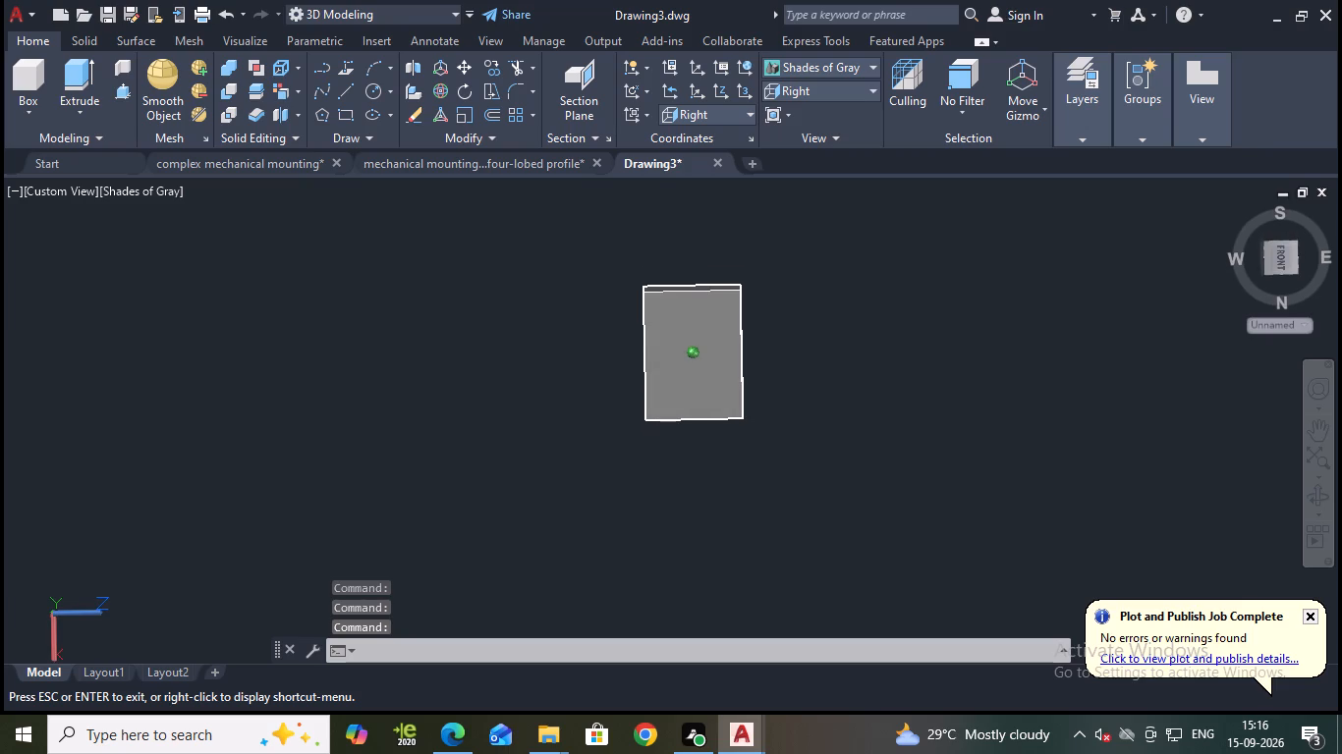
{"action": "middle_click_drag", "start_coordinate": [945, 298], "coordinate": [944, 404], "text": "shift"}
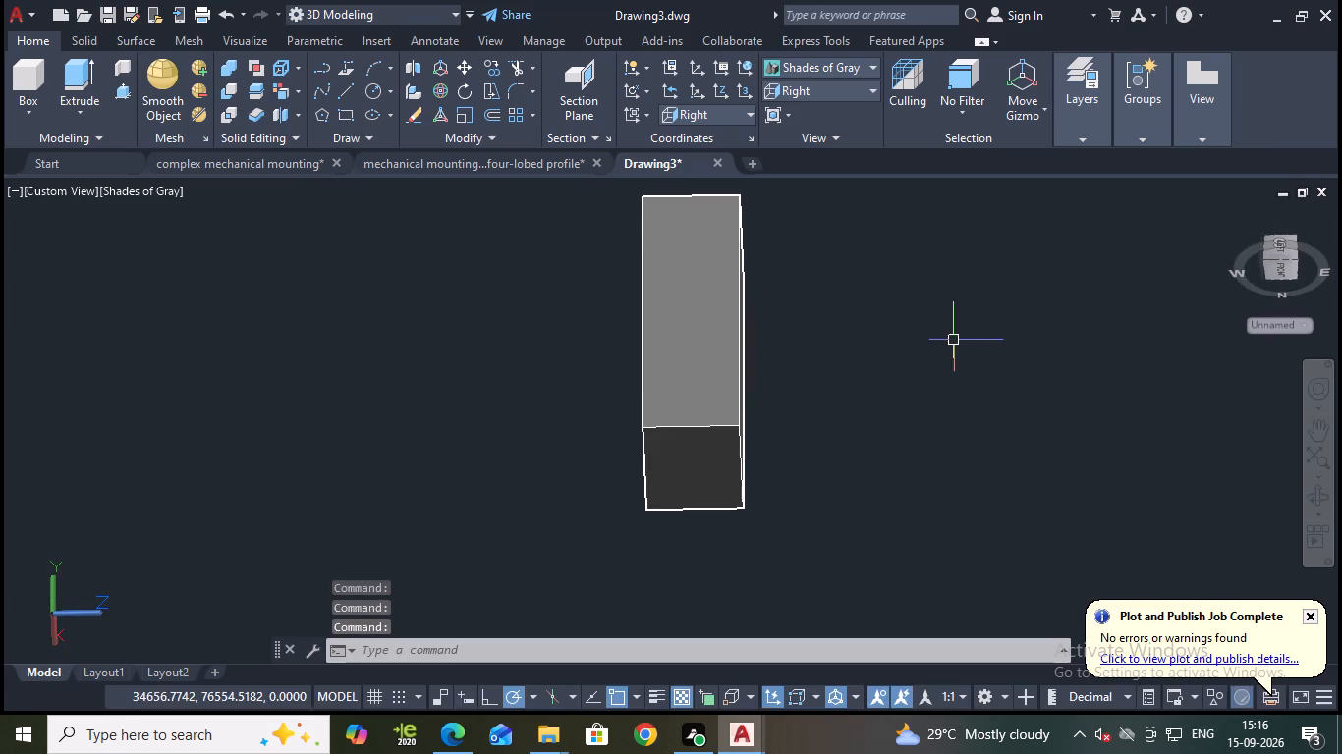
{"action": "middle_click_drag", "start_coordinate": [954, 332], "coordinate": [946, 408], "text": "shift"}
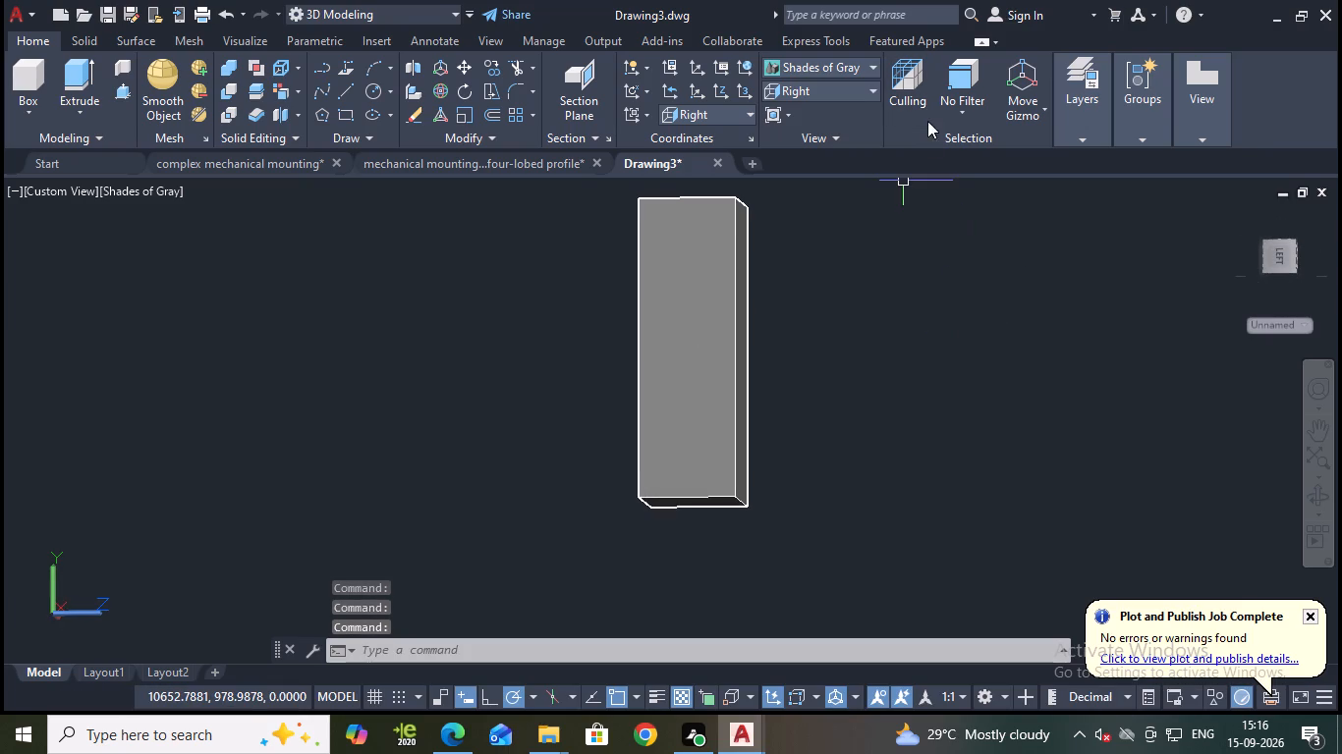
{"action": "left_click", "coordinate": [857, 92]}
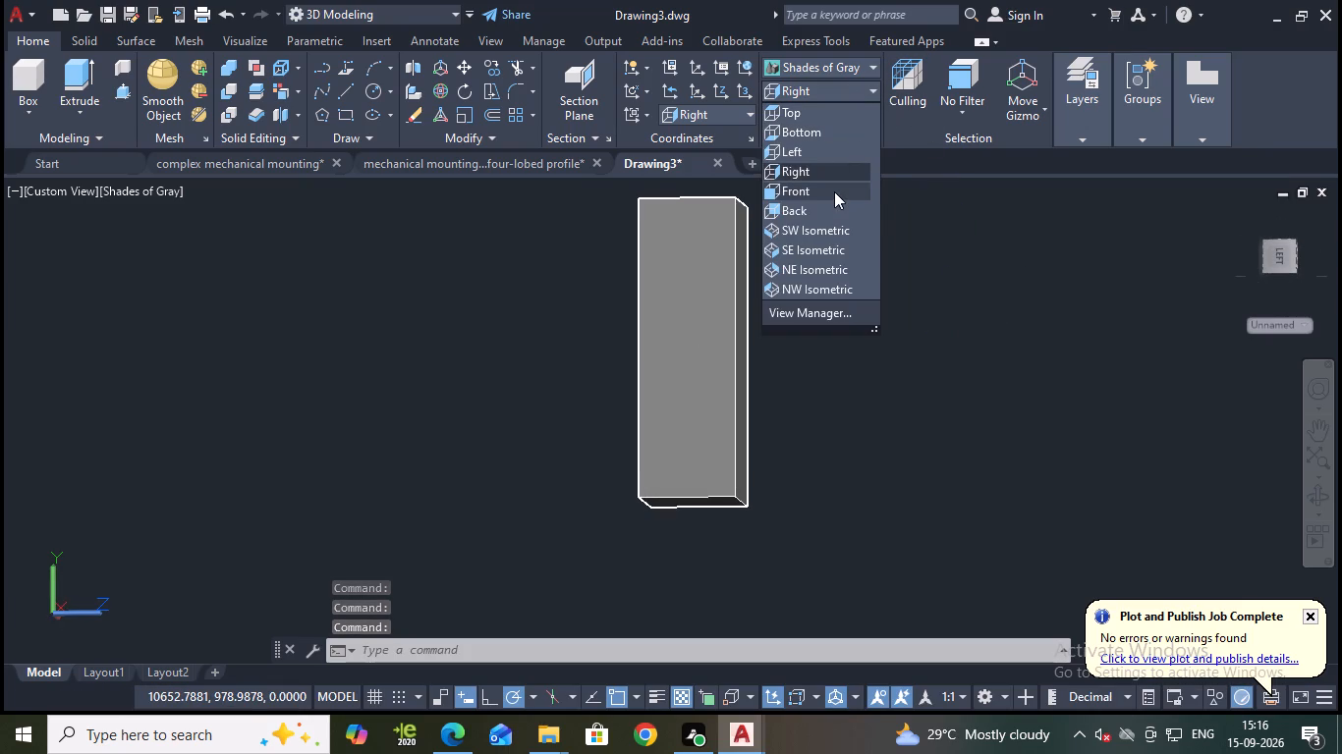
{"action": "left_click", "coordinate": [812, 174]}
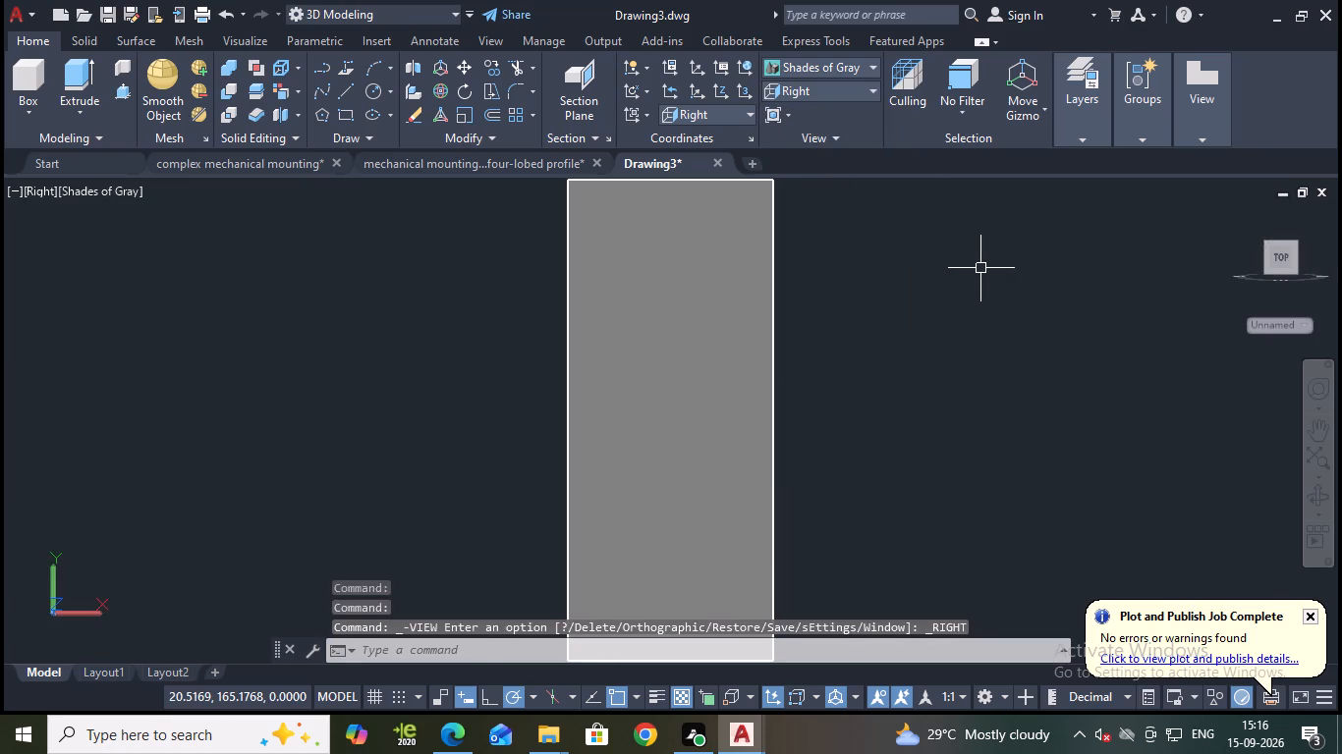
{"action": "scroll", "coordinate": [964, 282], "scroll_direction": "down", "scroll_amount": 1}
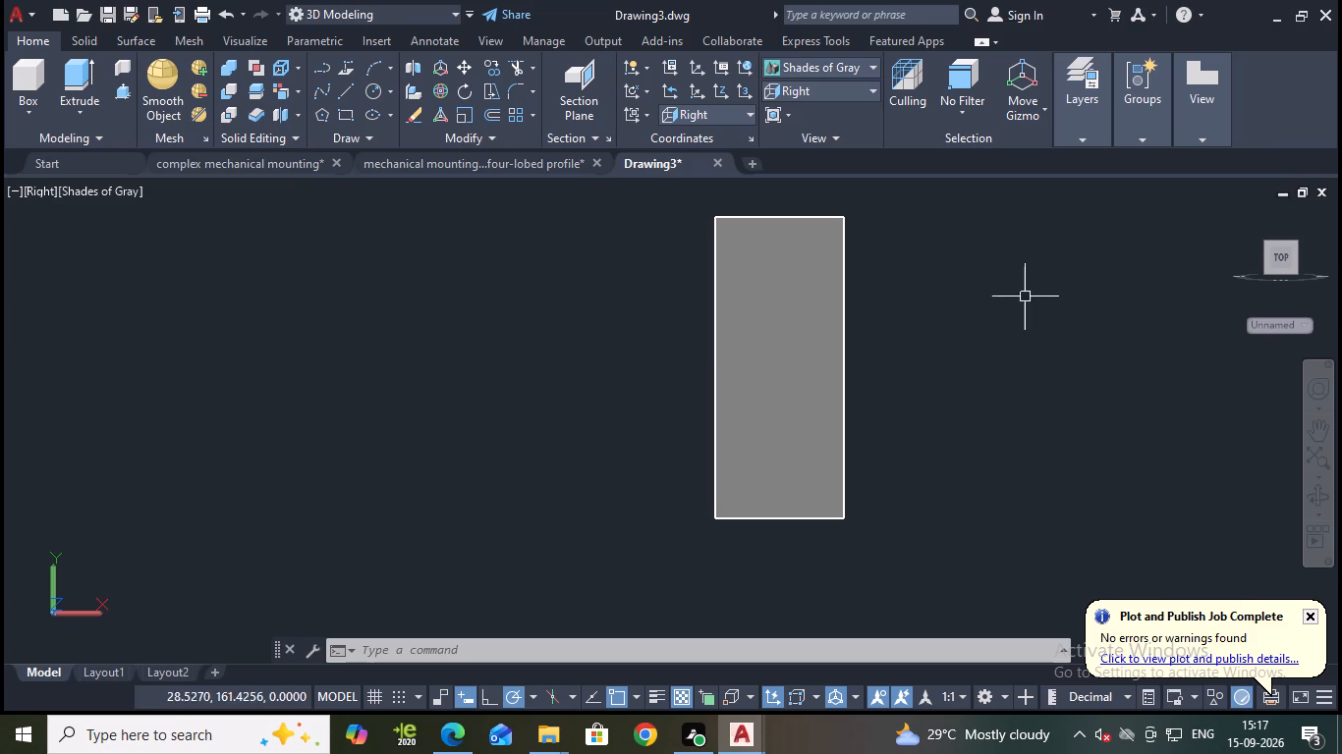
Set the drawing to the Front view with the whole block in sight.
{"action": "left_click", "coordinate": [867, 89]}
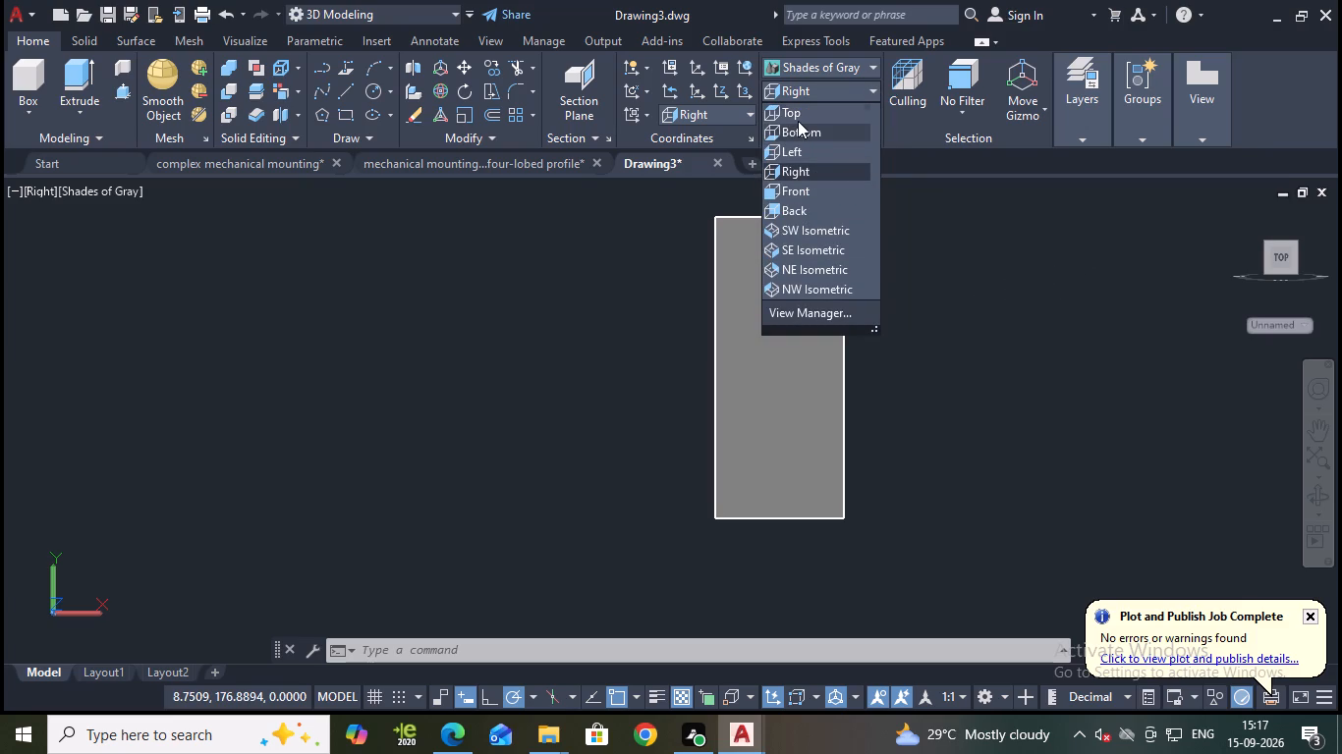
{"action": "left_click", "coordinate": [802, 200]}
{"action": "scroll", "coordinate": [840, 273], "scroll_direction": "down", "scroll_amount": 2}
{"action": "middle_click_drag", "start_coordinate": [986, 274], "coordinate": [856, 274]}
{"action": "middle_click_drag", "start_coordinate": [903, 257], "coordinate": [867, 263]}
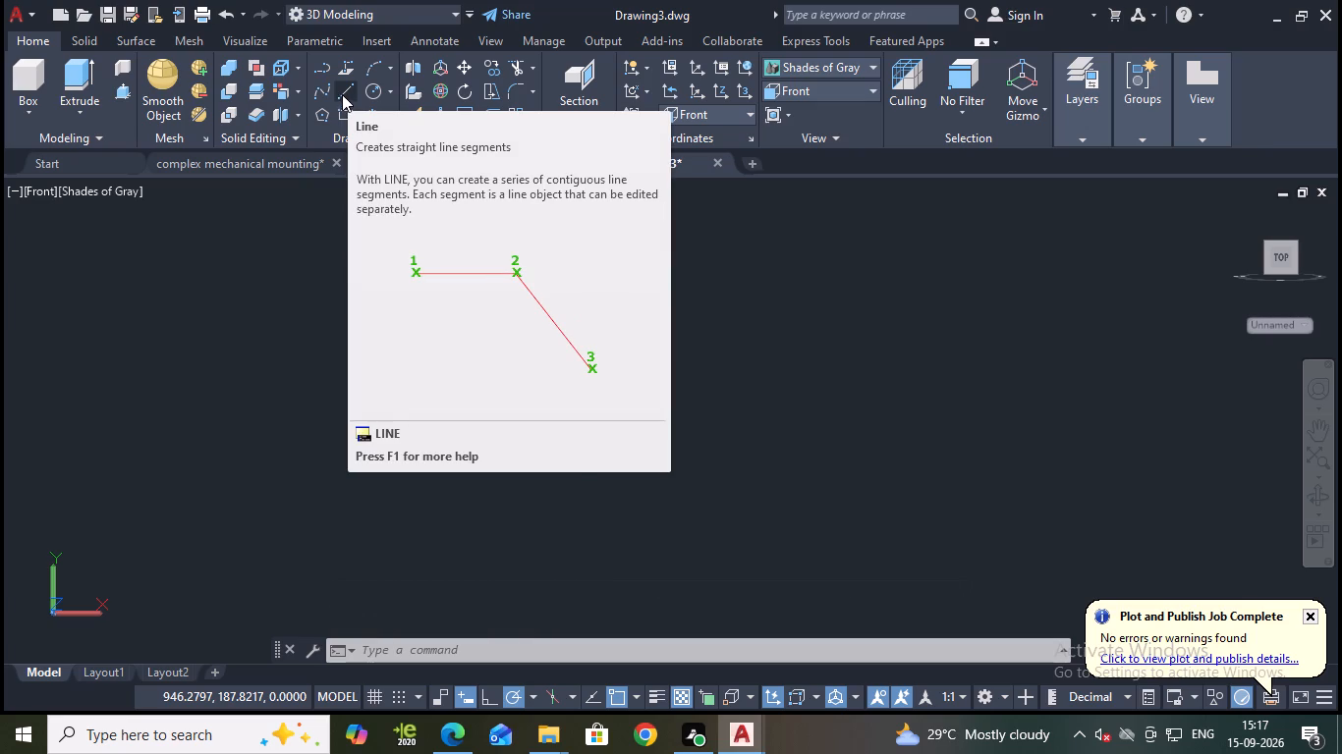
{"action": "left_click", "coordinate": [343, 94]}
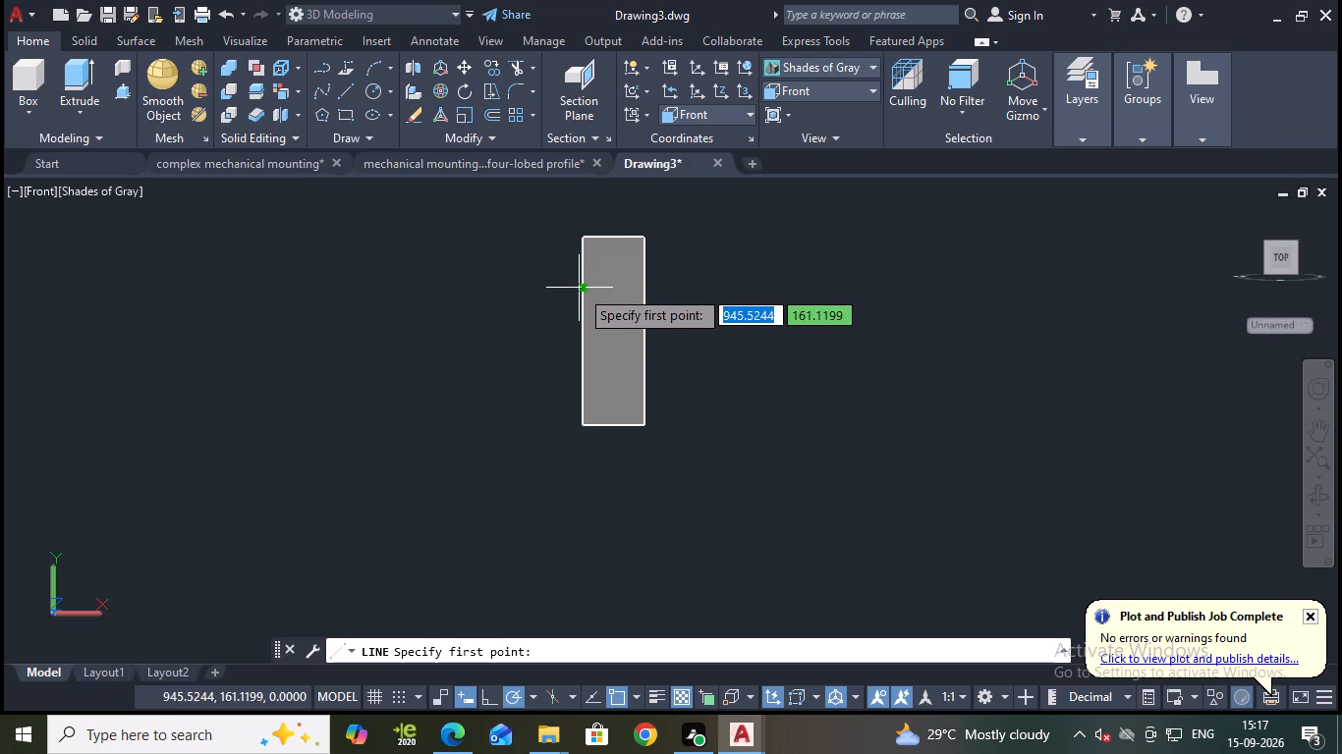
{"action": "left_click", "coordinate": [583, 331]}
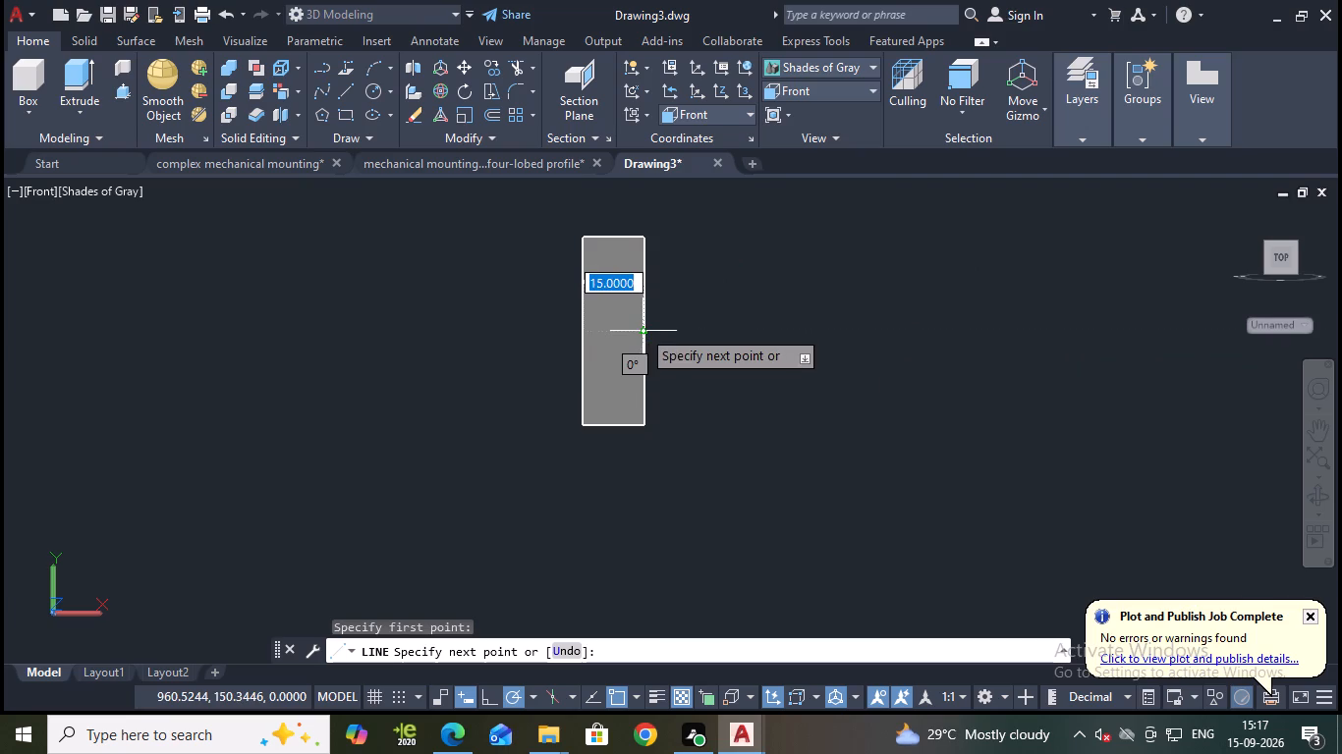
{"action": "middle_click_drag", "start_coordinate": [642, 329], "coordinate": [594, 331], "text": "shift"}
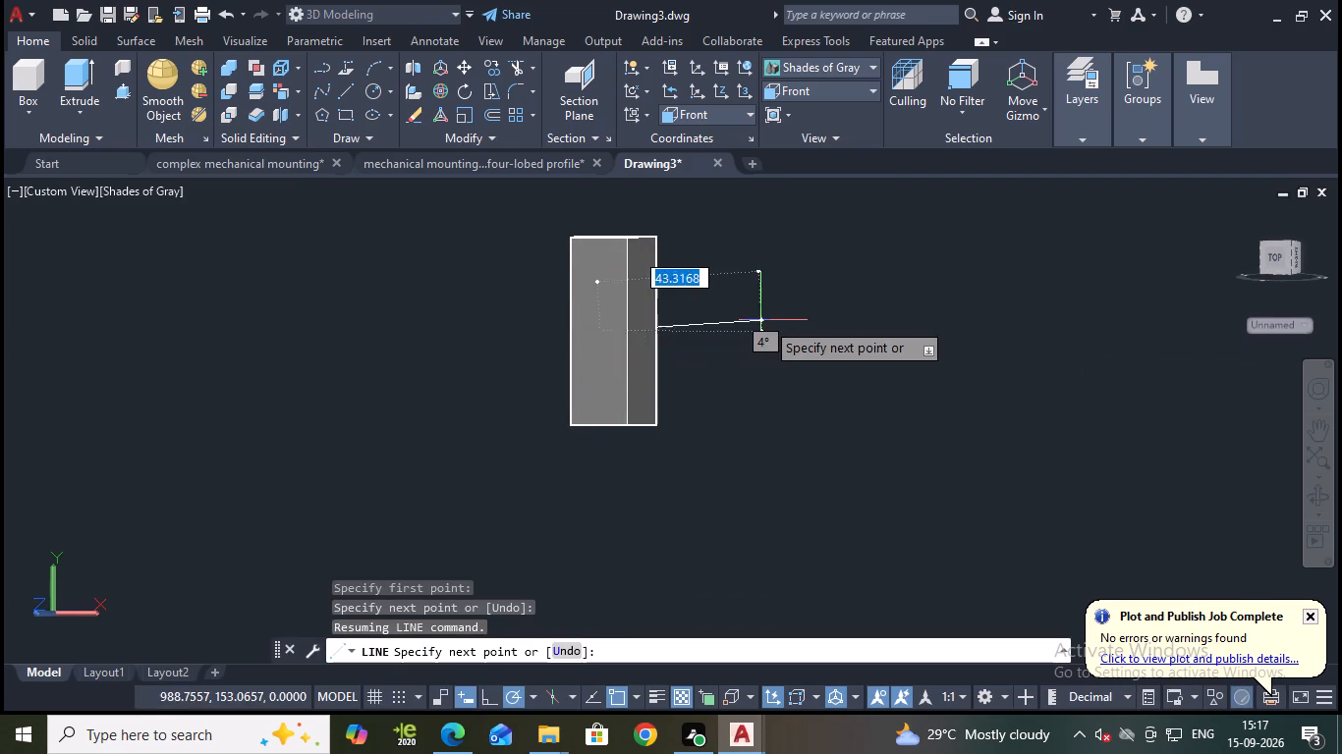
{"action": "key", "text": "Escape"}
In the Front view, draw a 46.8 vertical line in the empty space beside the block.
{"action": "left_click", "coordinate": [808, 81]}
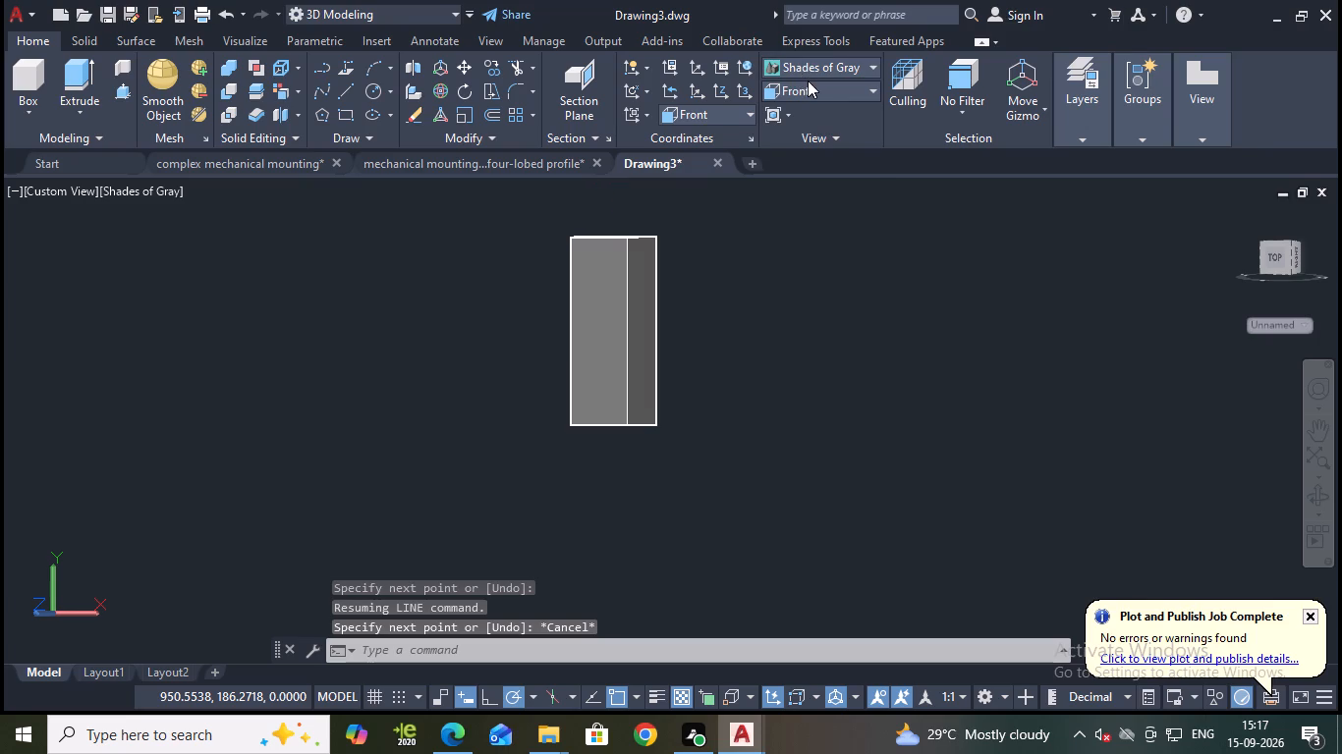
{"action": "left_click", "coordinate": [798, 188]}
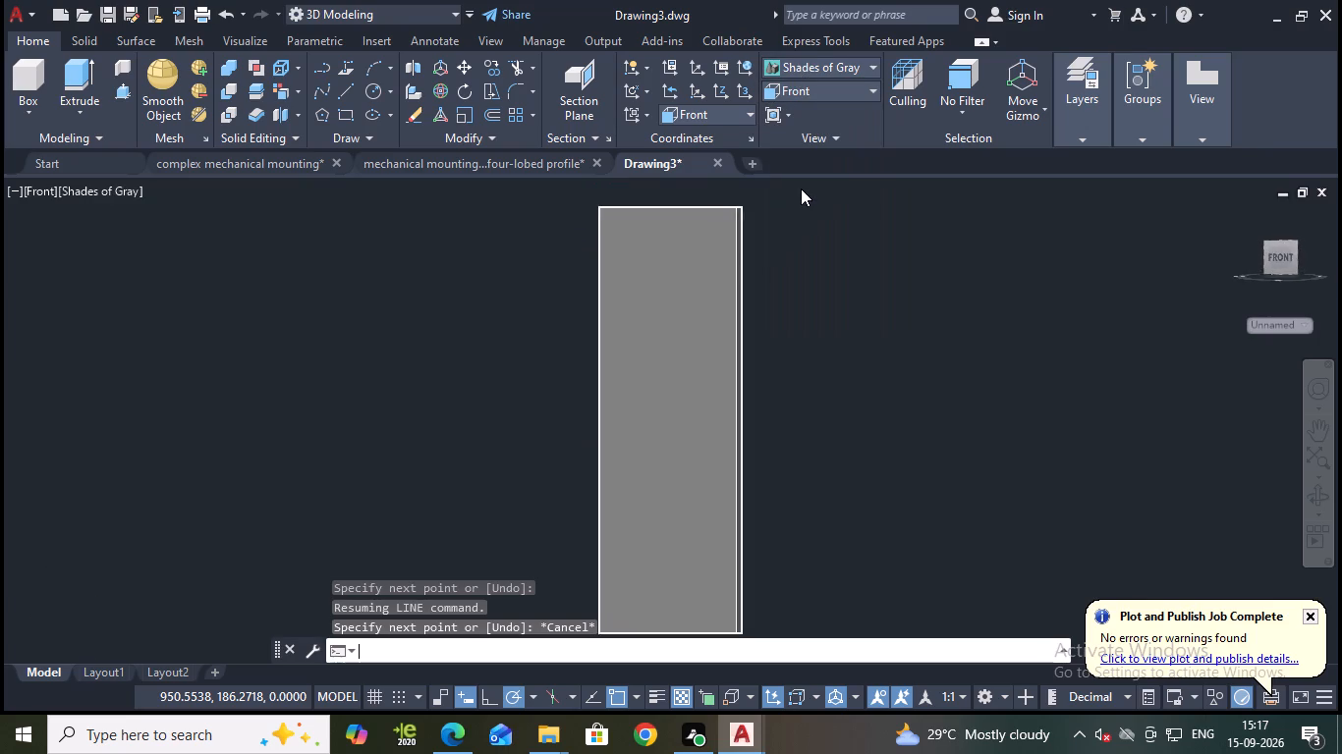
{"action": "scroll", "coordinate": [798, 233], "scroll_direction": "down", "scroll_amount": 2}
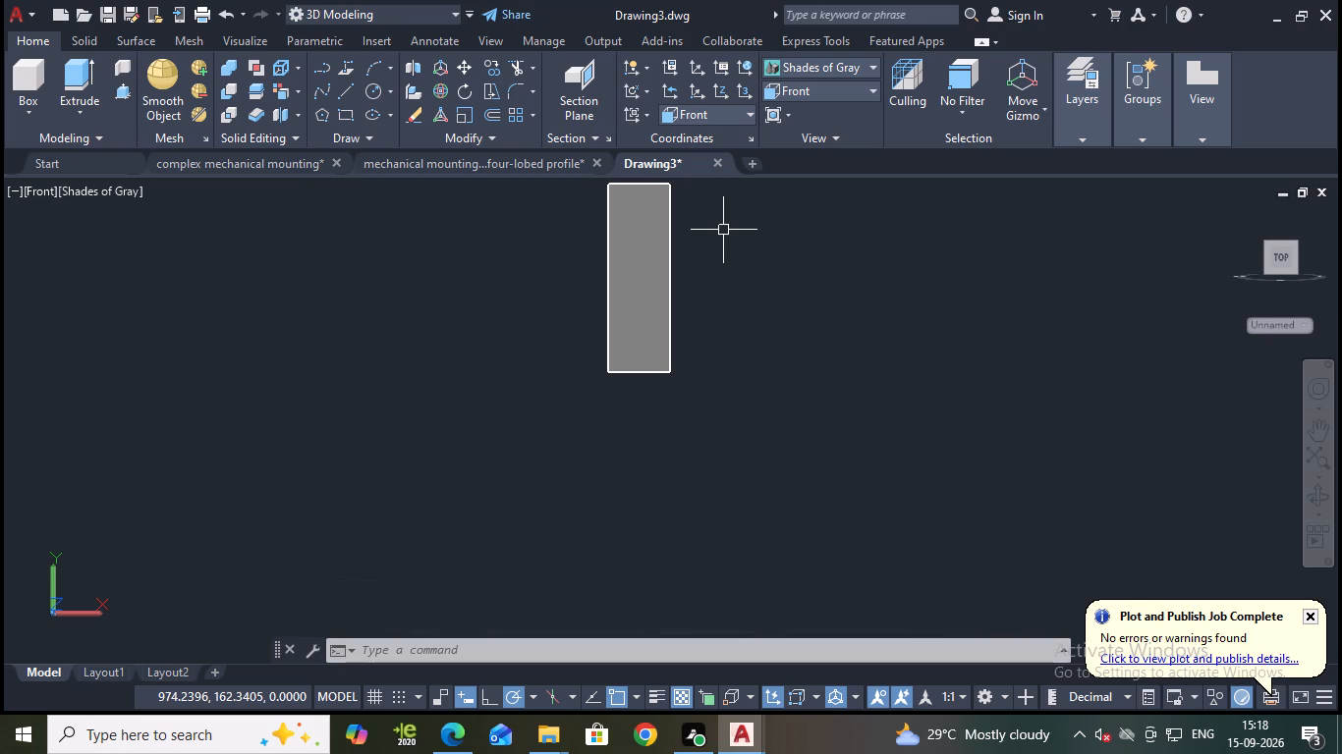
{"action": "left_click", "coordinate": [347, 98]}
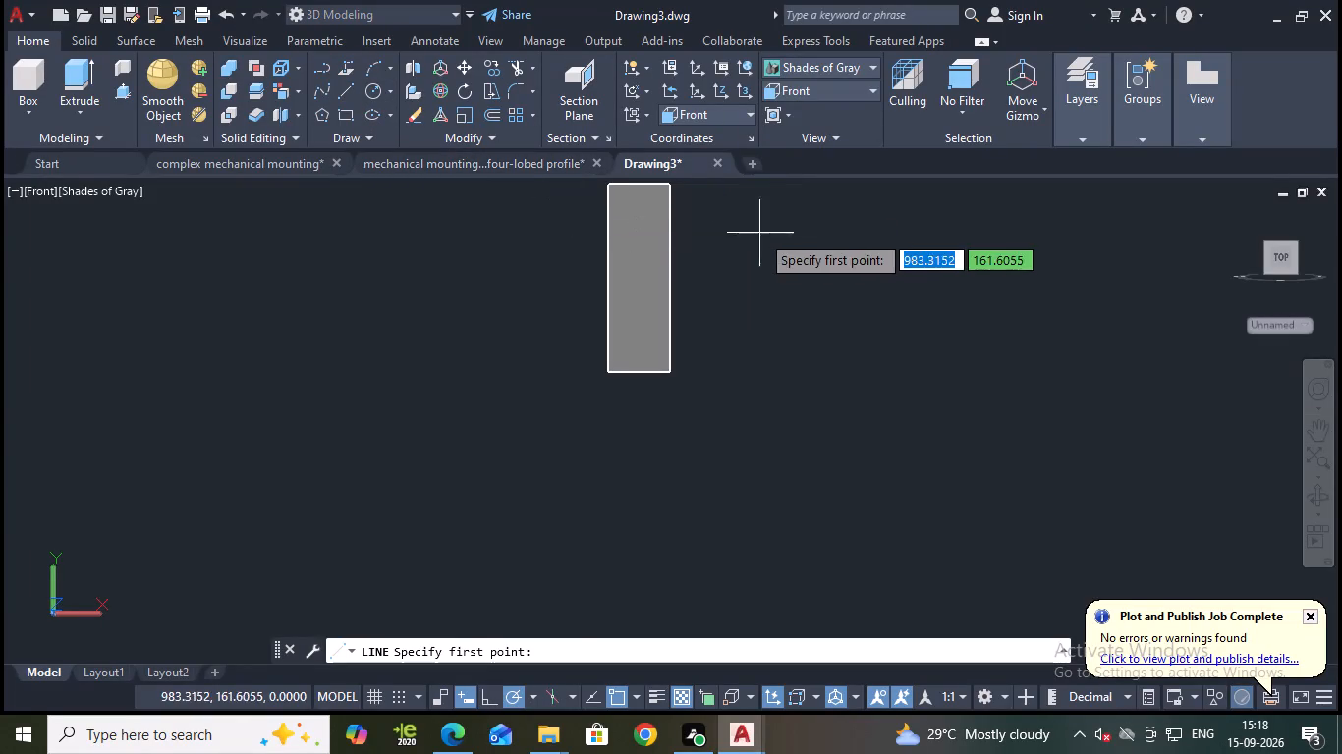
{"action": "left_click", "coordinate": [788, 210]}
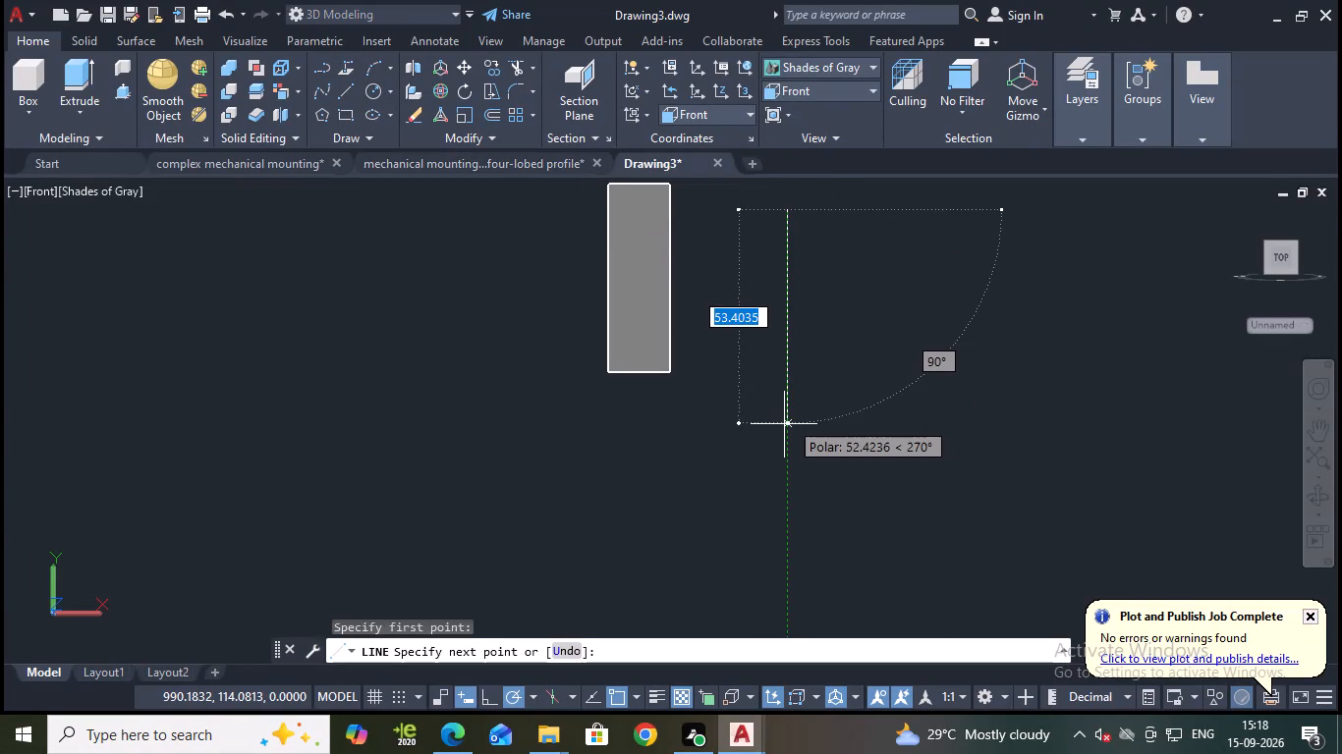
{"action": "type", "text": "46.8"}
{"action": "key", "text": "Return"}
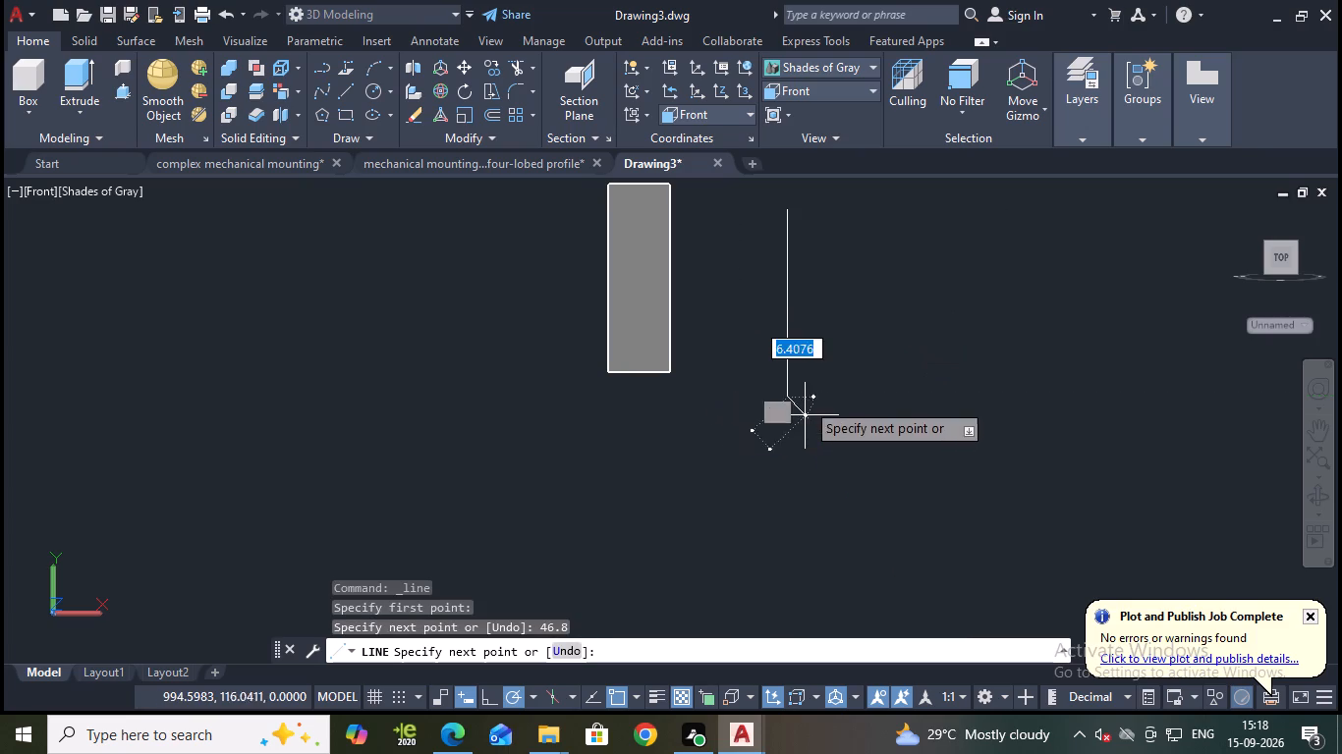
{"action": "key", "text": "Escape"}
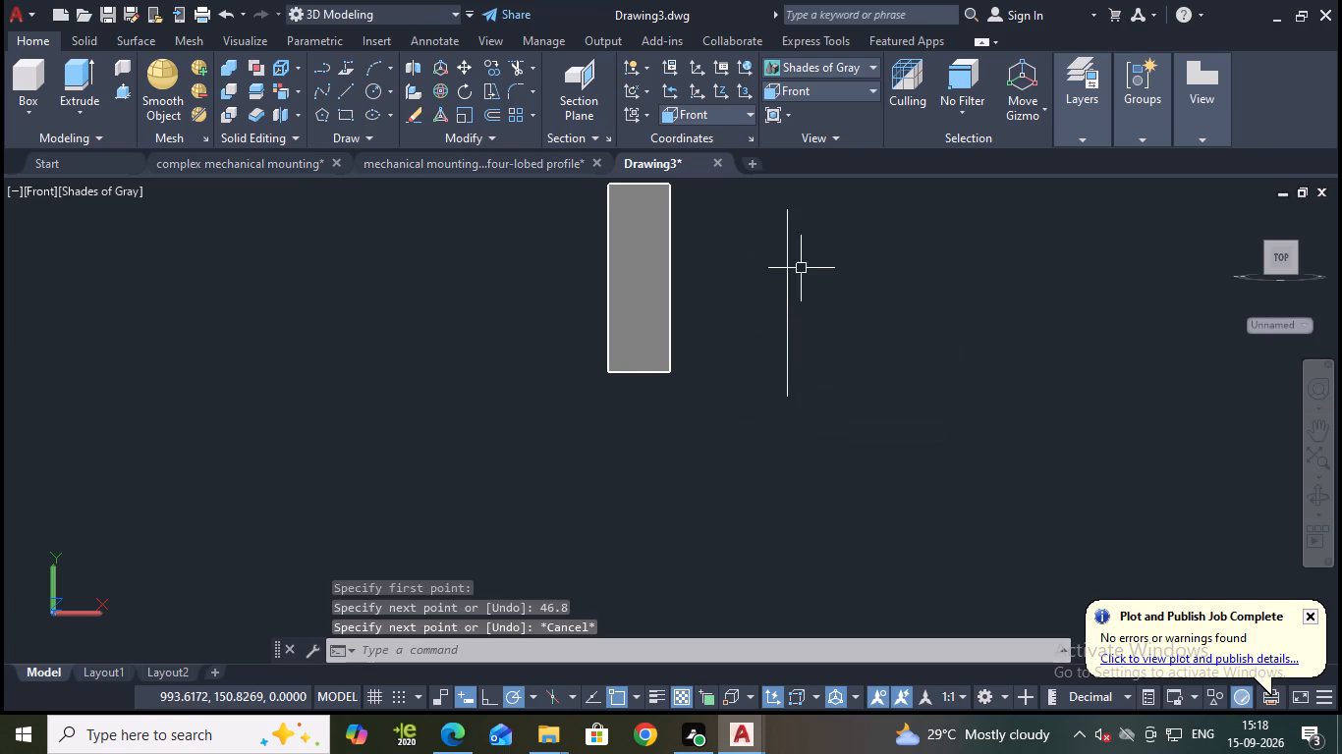
Draw a 41.4 horizontal line from the midpoint of the vertical line, heading away from the block.
{"action": "left_click", "coordinate": [345, 85]}
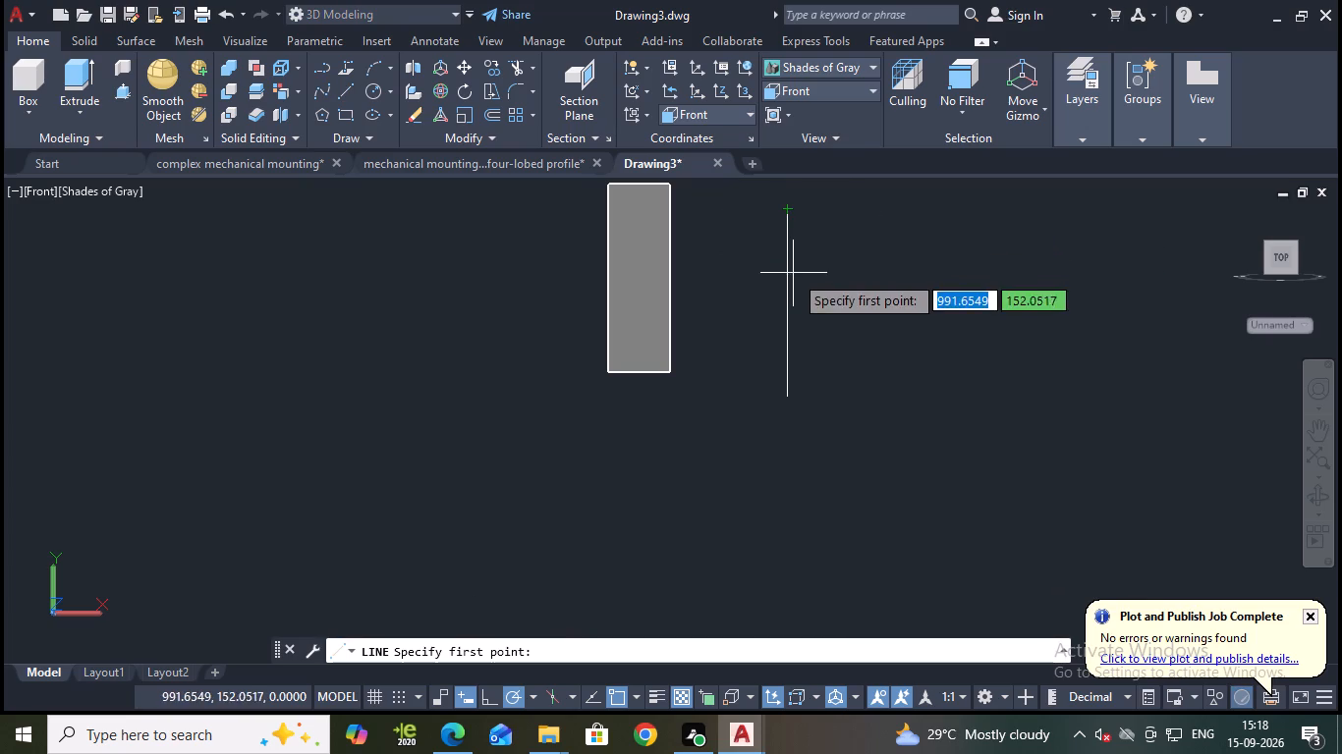
{"action": "left_click", "coordinate": [791, 301]}
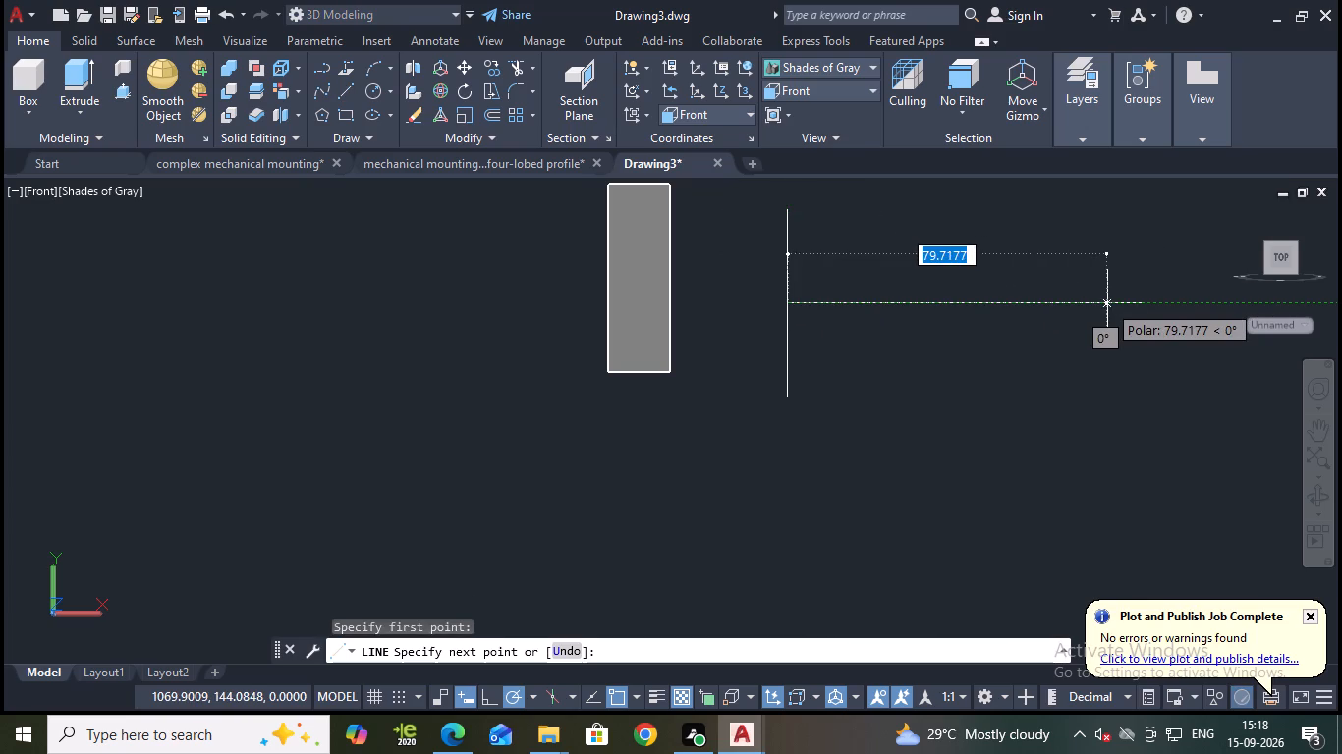
{"action": "type", "text": "41.4"}
{"action": "key", "text": "Return"}
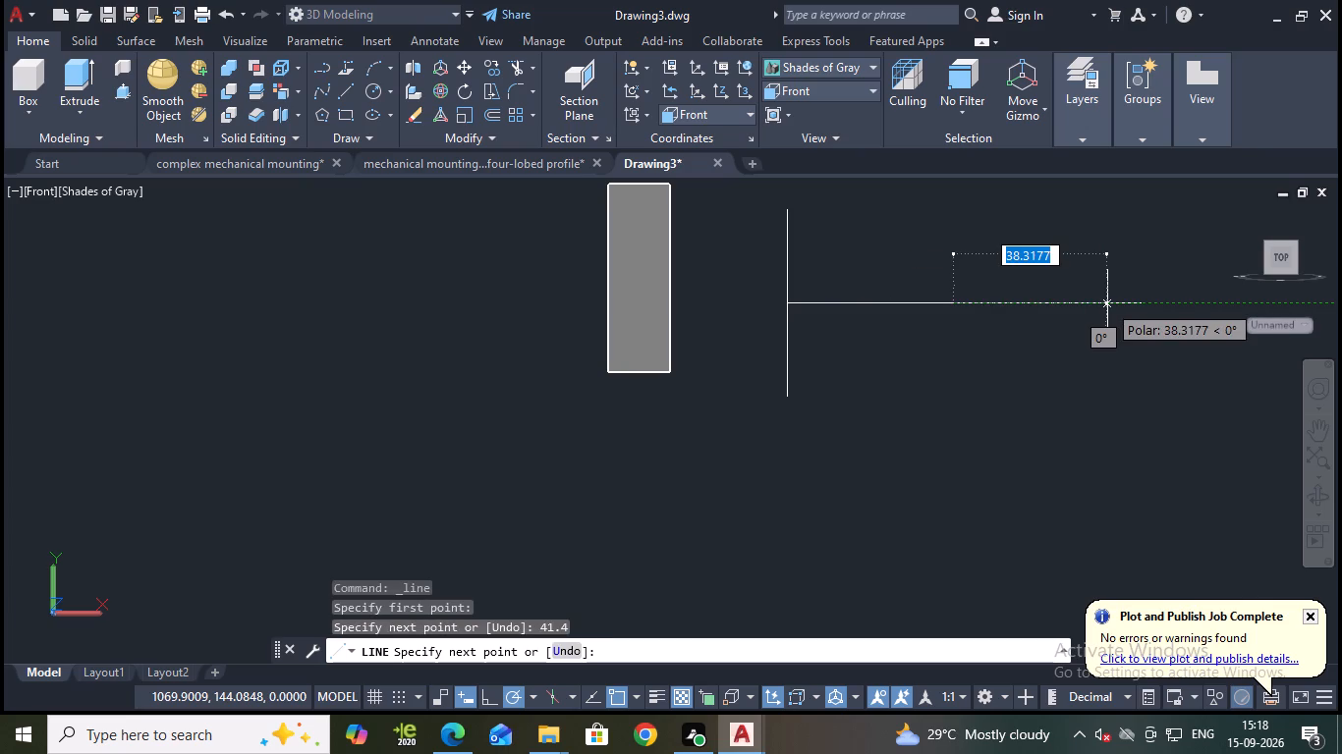
{"action": "key", "text": "Escape"}
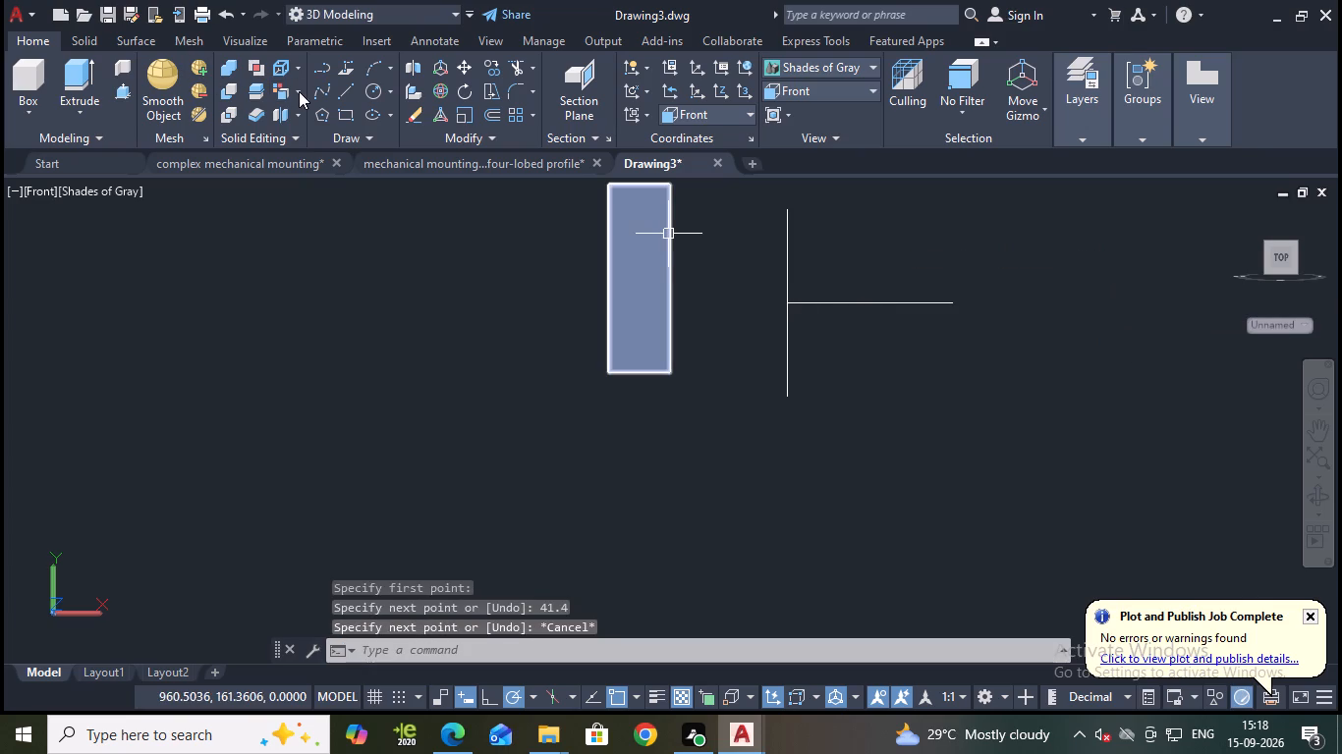
Draw two concentric circles of radius 15 and 10 centred on the free end of the horizontal line.
{"action": "left_click", "coordinate": [375, 92]}
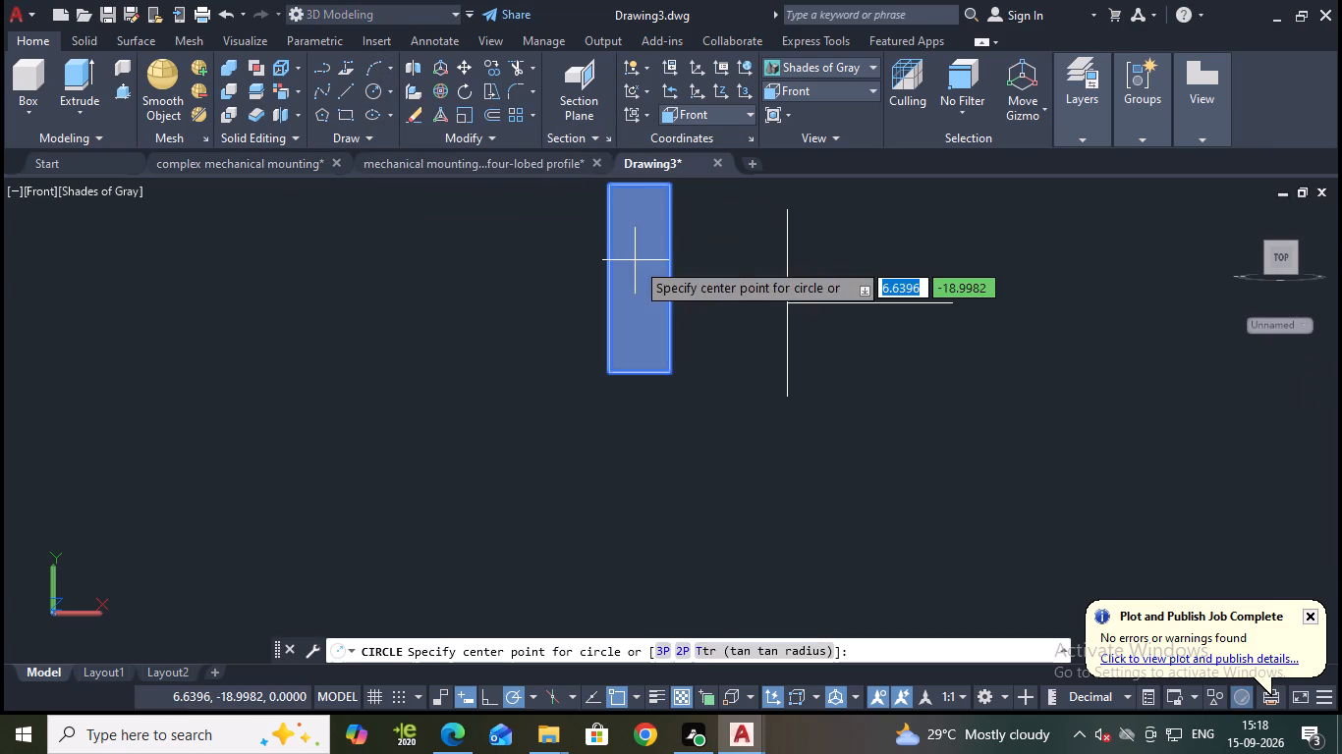
{"action": "left_click", "coordinate": [952, 303]}
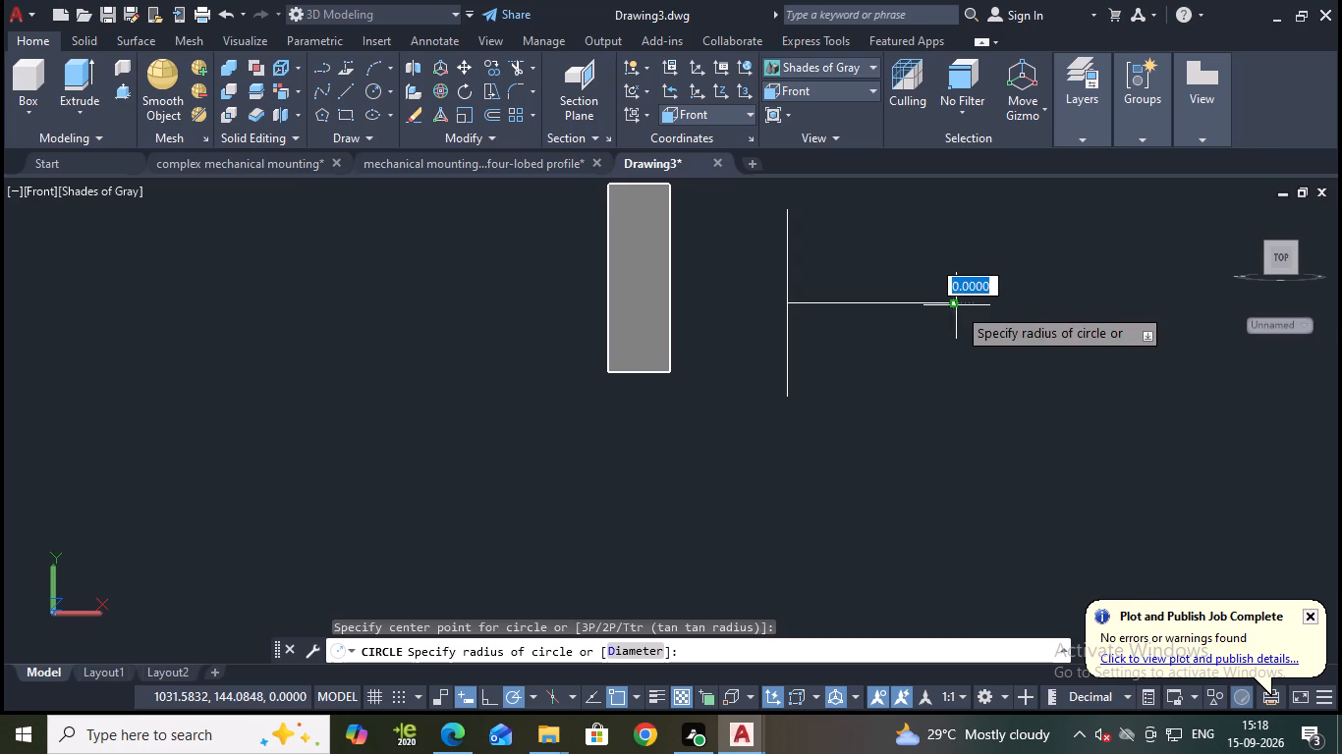
{"action": "scroll", "coordinate": [969, 314], "scroll_direction": "up", "scroll_amount": 3}
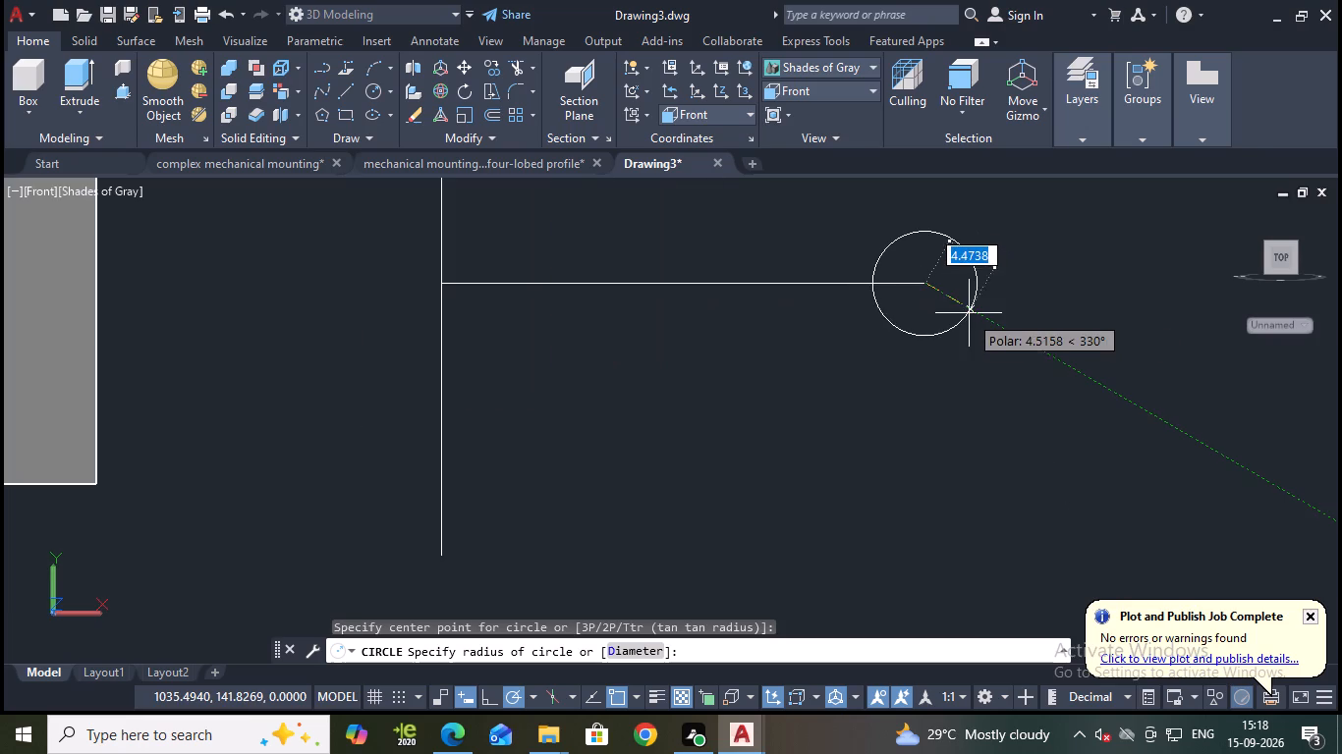
{"action": "key", "text": "1"}
{"action": "key", "text": "5"}
{"action": "key", "text": "Return"}
{"action": "scroll", "coordinate": [962, 315], "scroll_direction": "down", "scroll_amount": 2}
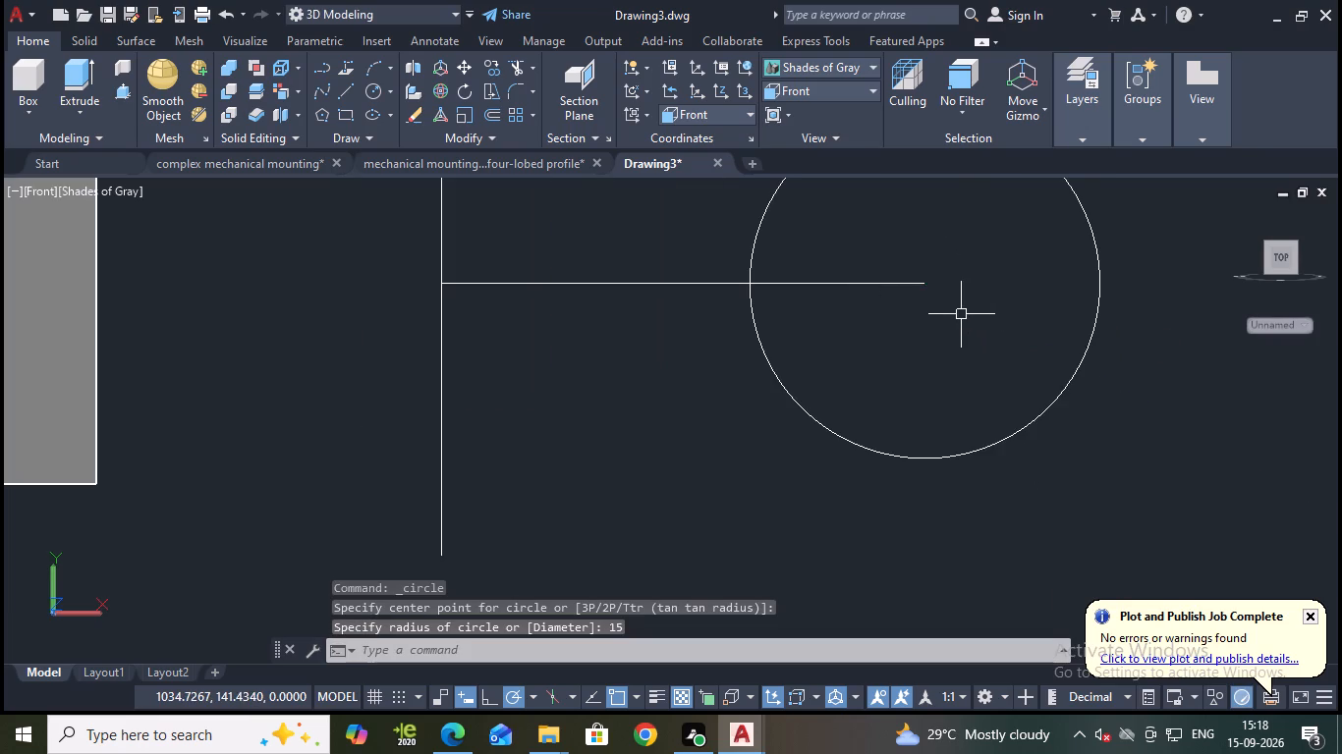
{"action": "key", "text": "space"}
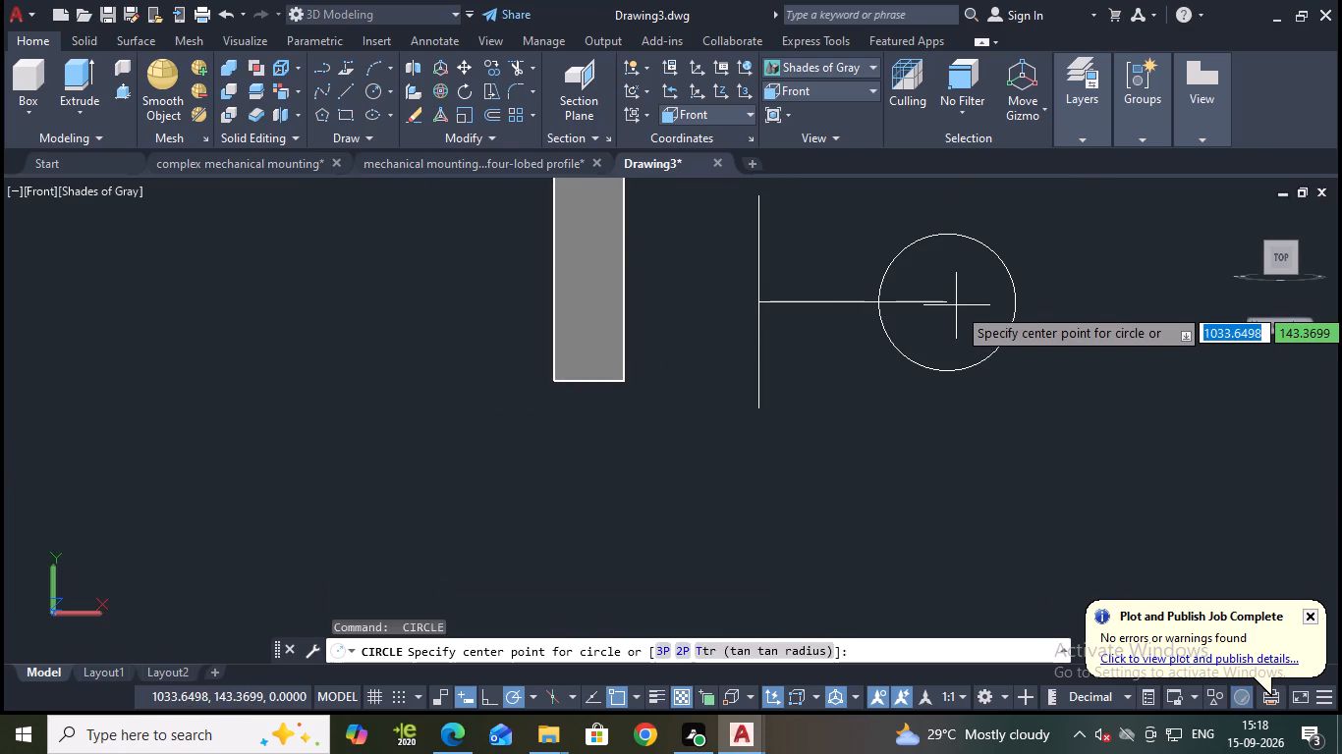
{"action": "left_click", "coordinate": [944, 302]}
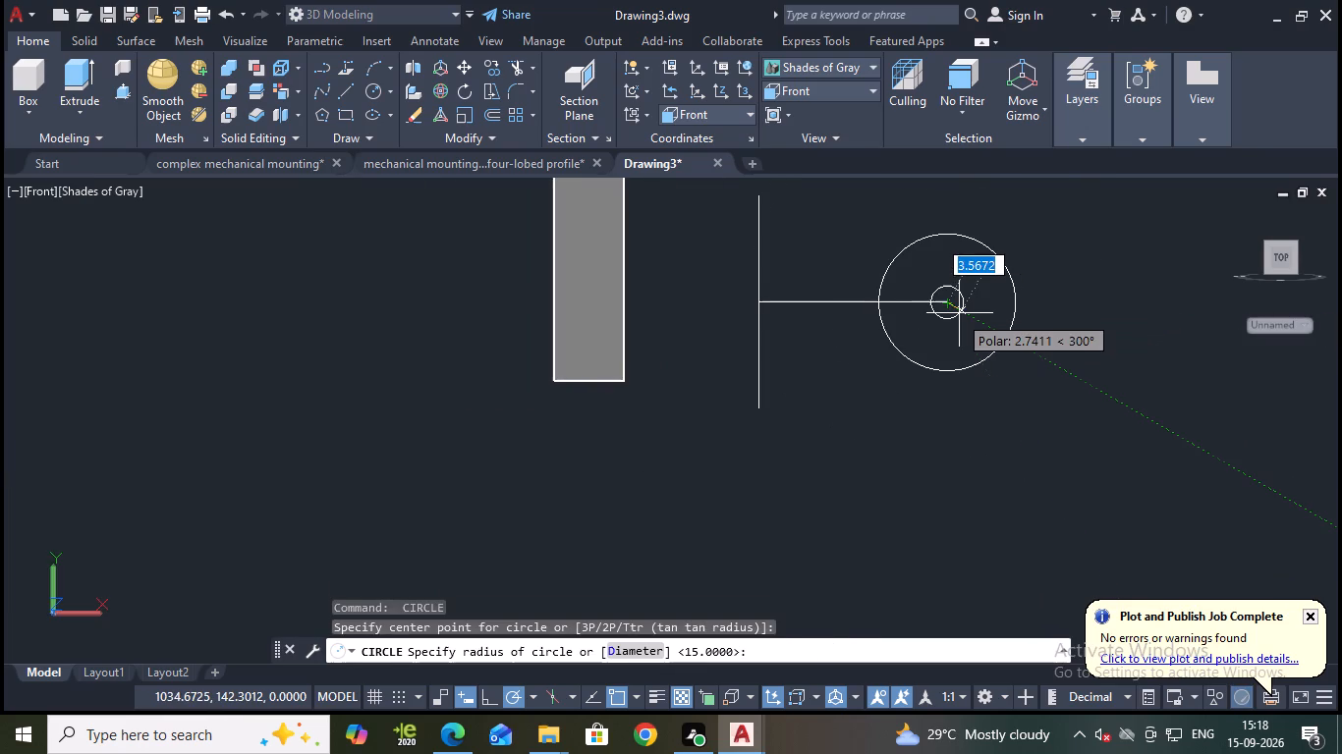
{"action": "type", "text": "10"}
{"action": "key", "text": "Return"}
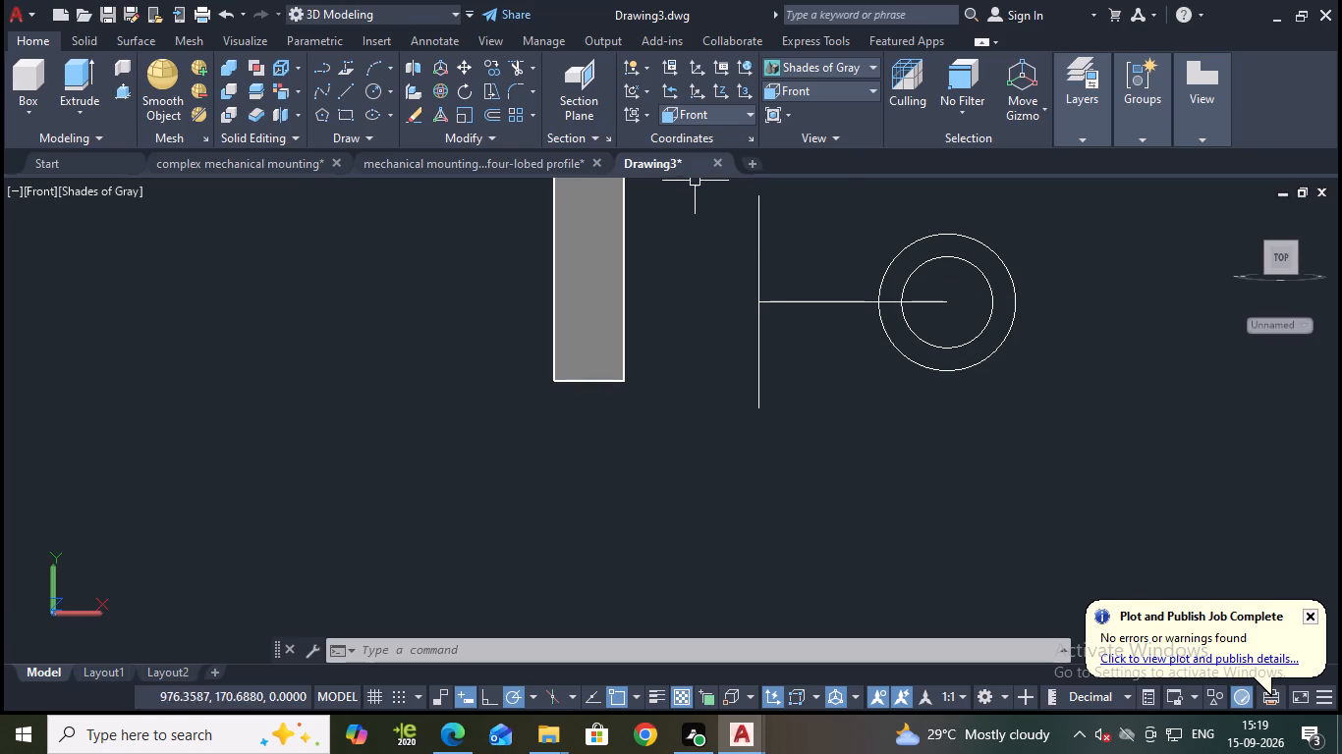
Offset the vertical line by 15.4 towards the circles.
{"action": "key", "text": "o"}
{"action": "key", "text": "Return"}
{"action": "key", "text": "Return"}
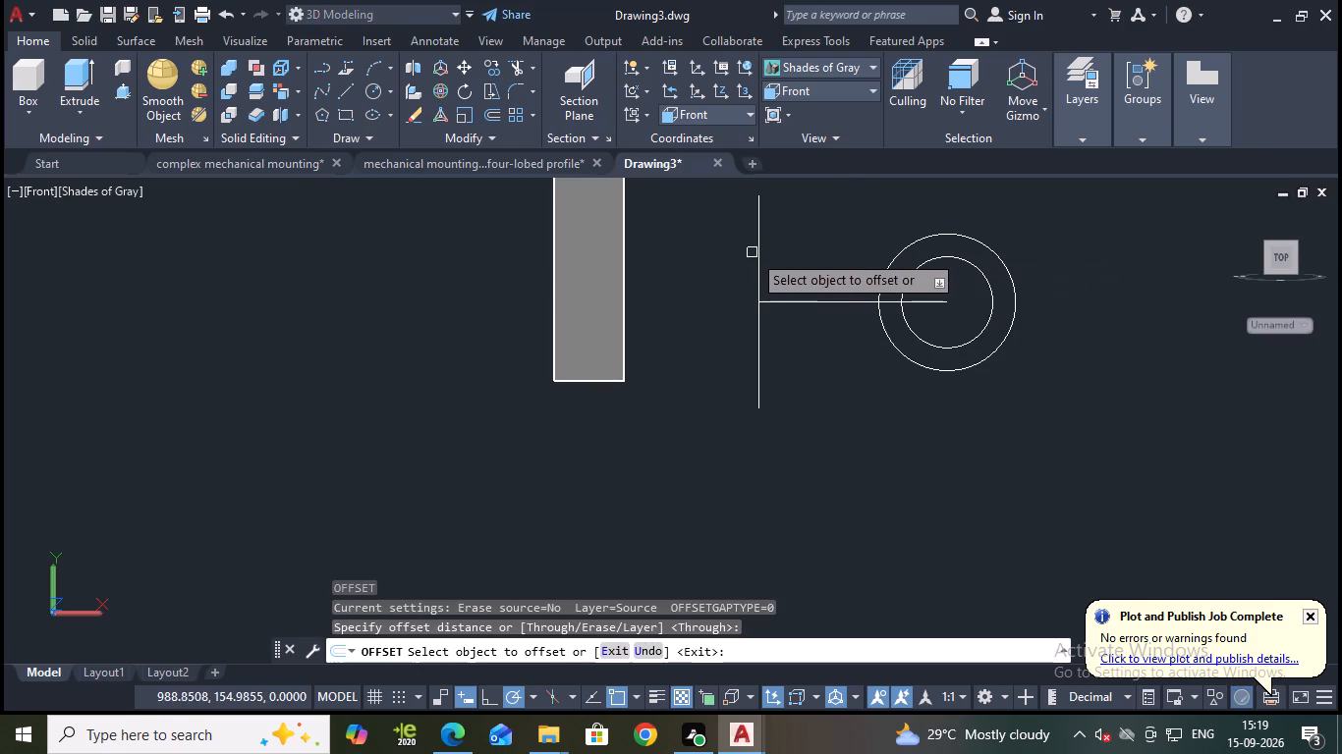
{"action": "left_click", "coordinate": [758, 254]}
{"action": "type", "text": "15"}
{"action": "type", "text": ".4"}
{"action": "key", "text": "Return"}
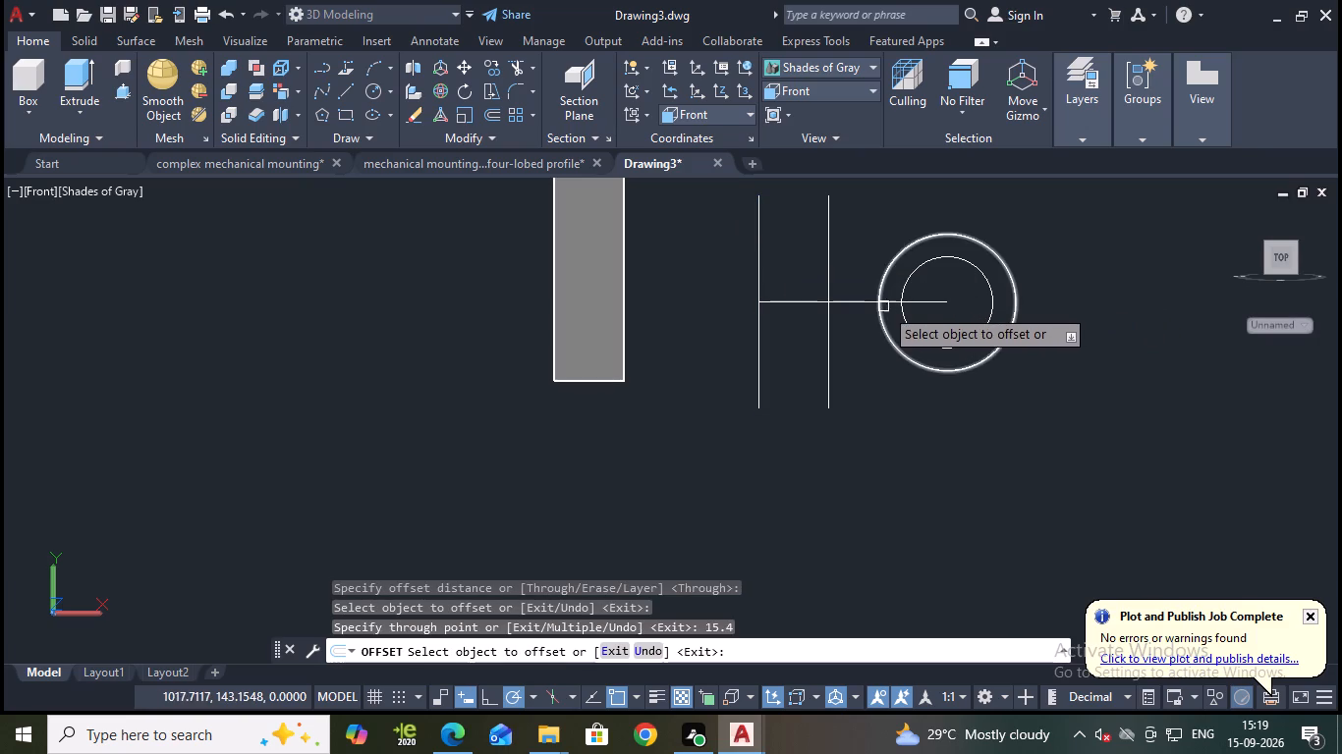
Offset the horizontal centre line by 4 on both its upper and lower sides.
{"action": "left_click", "coordinate": [858, 307]}
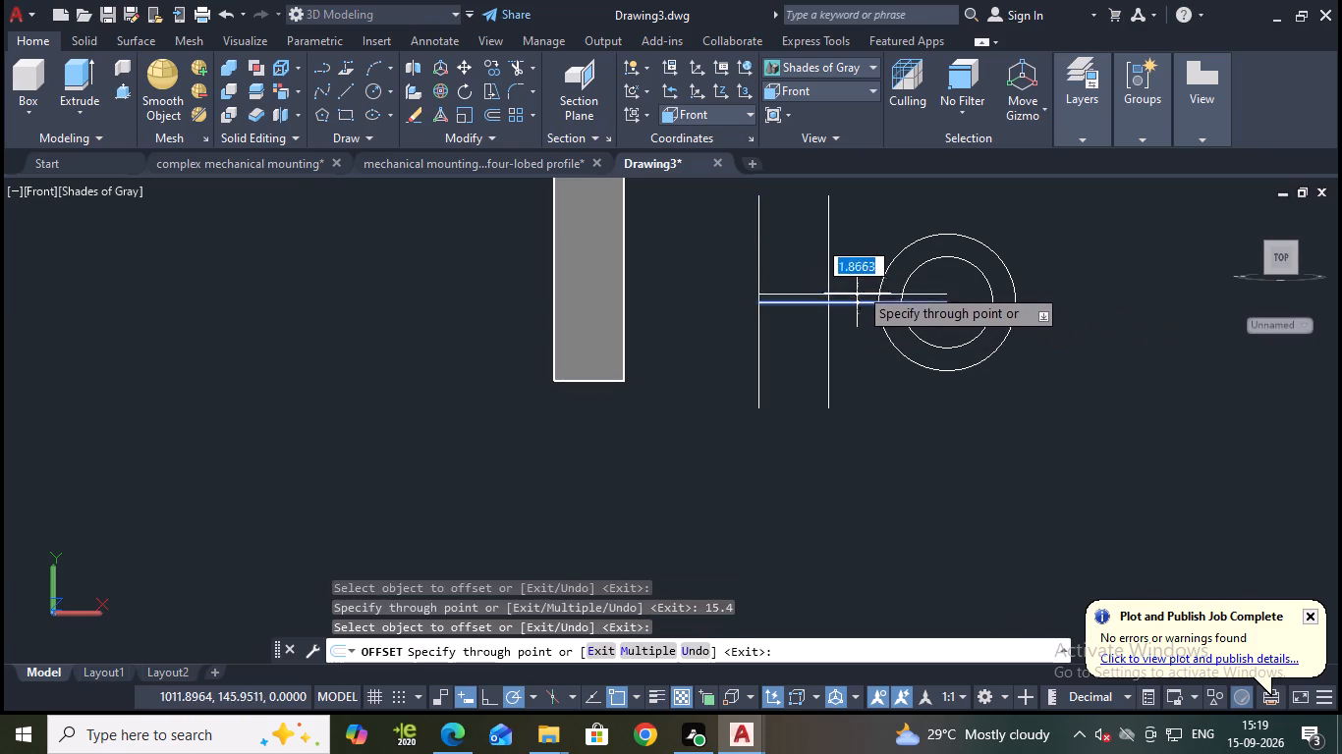
{"action": "key", "text": "4"}
{"action": "key", "text": "Return"}
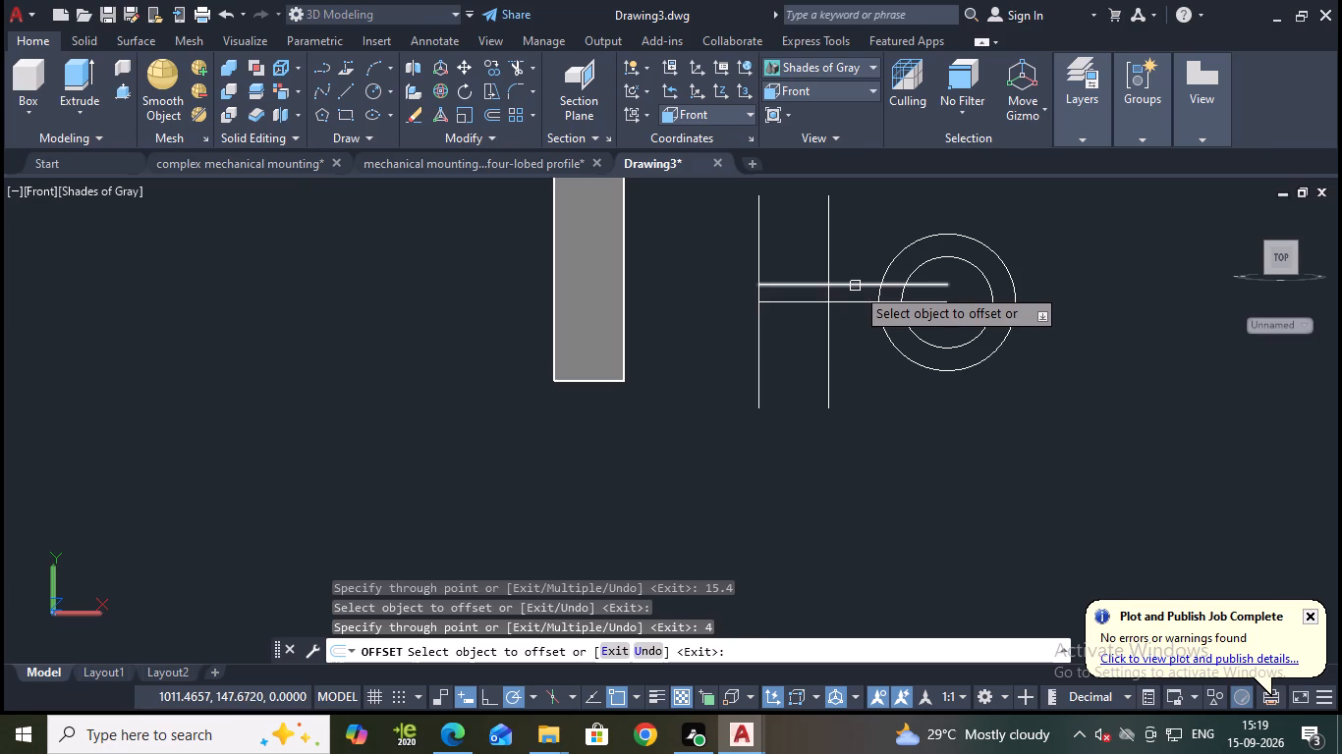
{"action": "left_click", "coordinate": [861, 298]}
{"action": "key", "text": "4"}
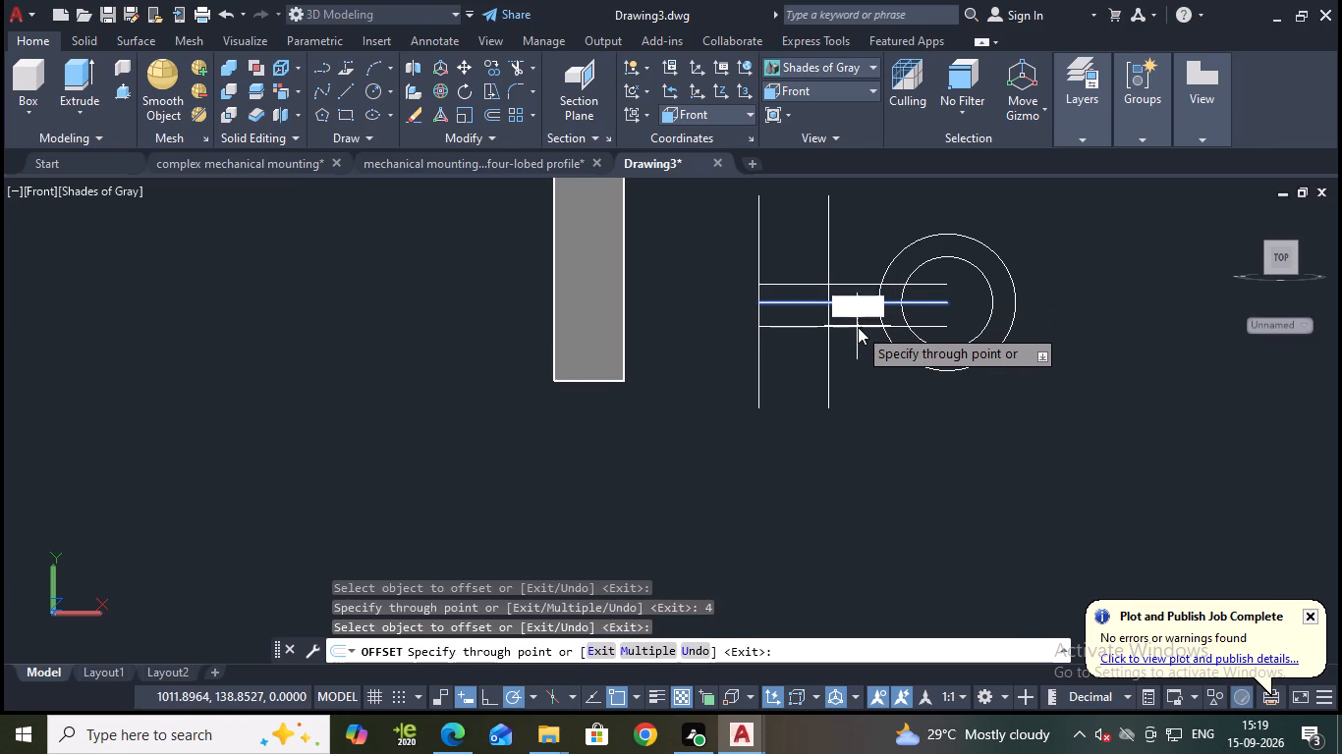
{"action": "key", "text": "Return"}
{"action": "key", "text": "Escape"}
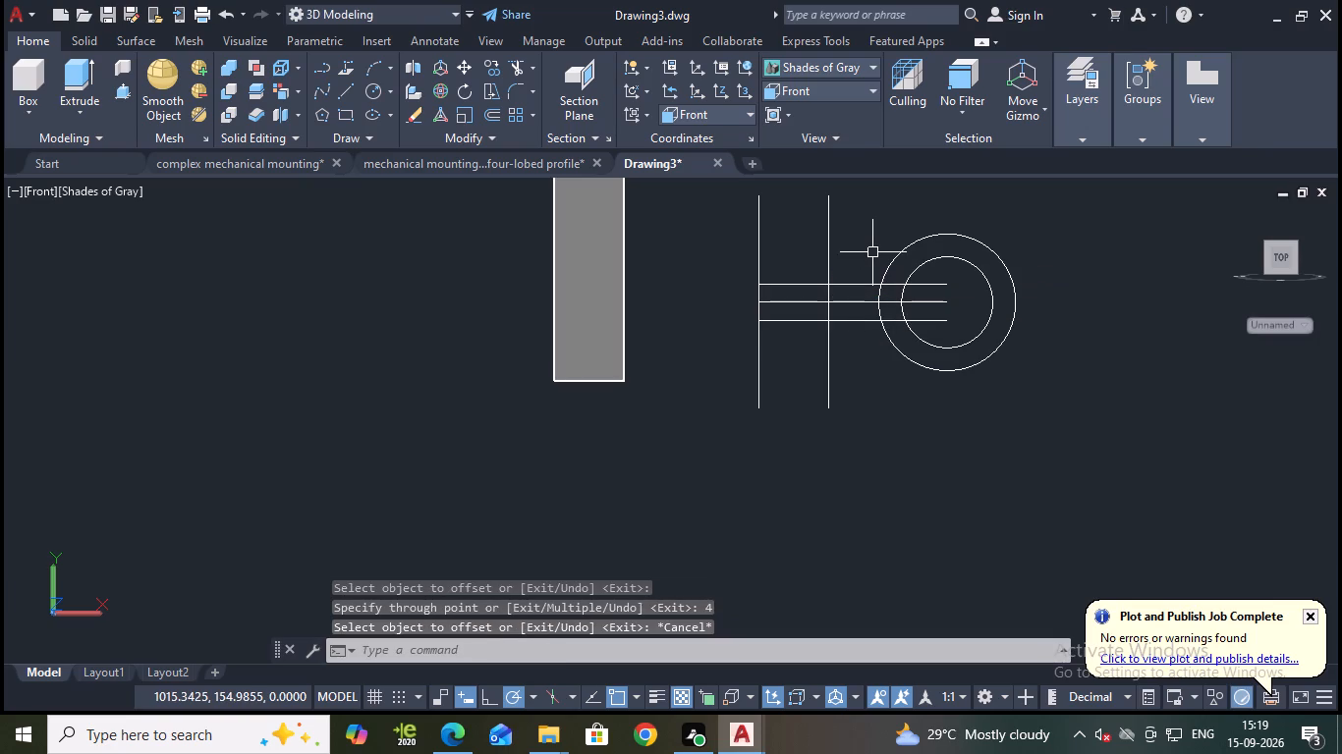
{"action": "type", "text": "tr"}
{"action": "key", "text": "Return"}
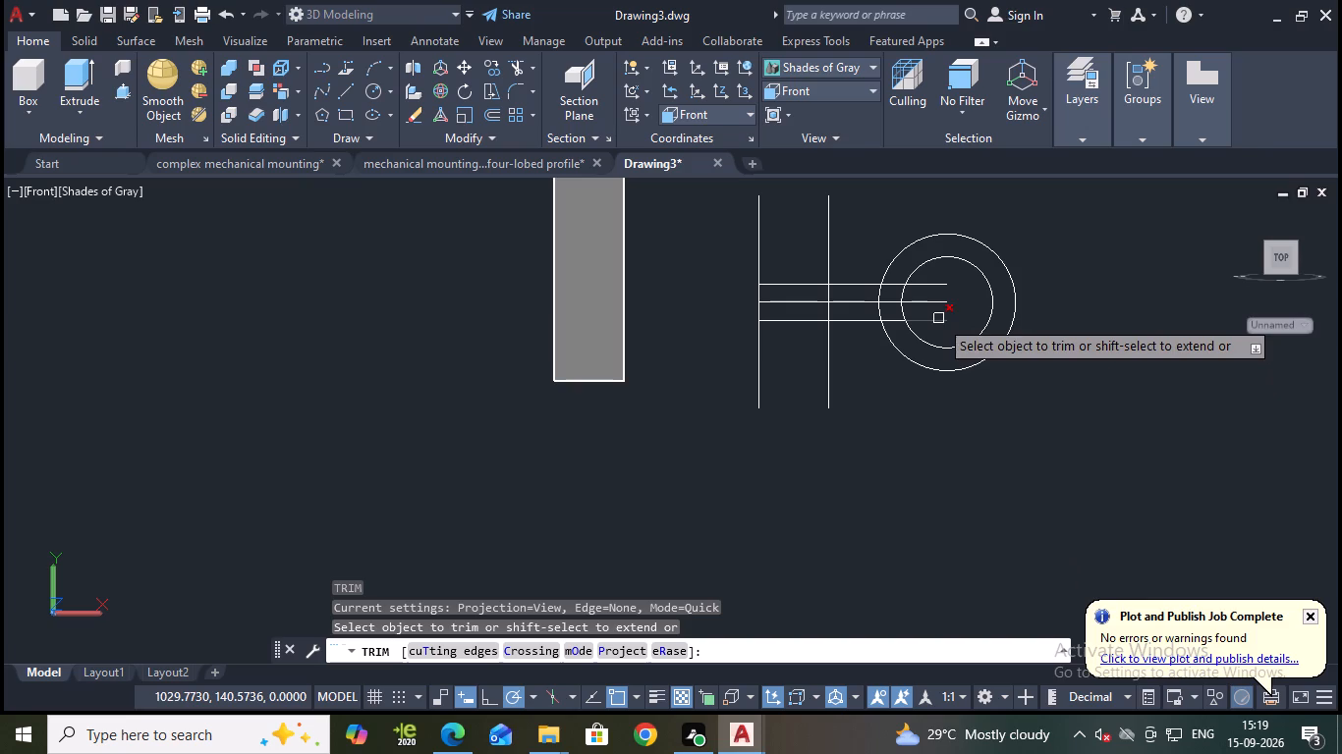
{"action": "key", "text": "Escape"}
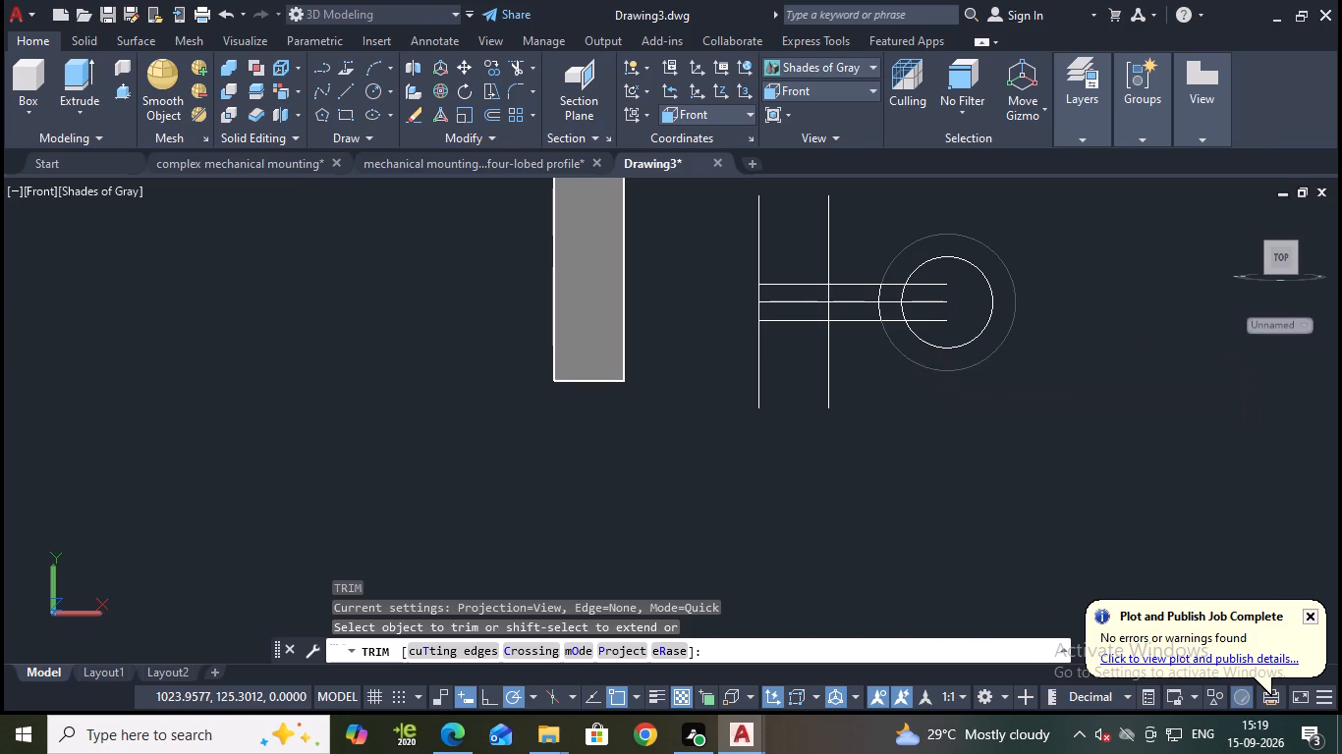
Stretch the circle-side end of the upper offset line horizontally beyond the outer circle.
{"action": "left_click", "coordinate": [932, 287]}
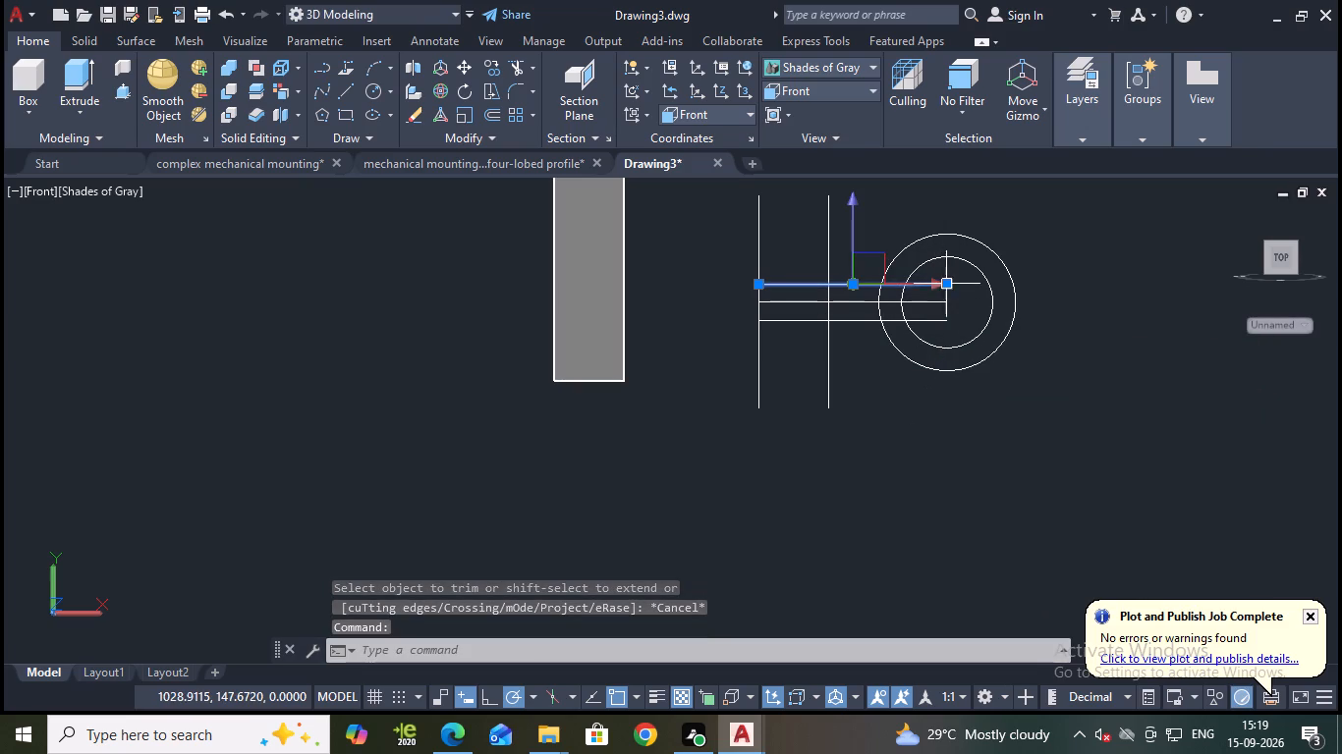
{"action": "left_click", "coordinate": [950, 287]}
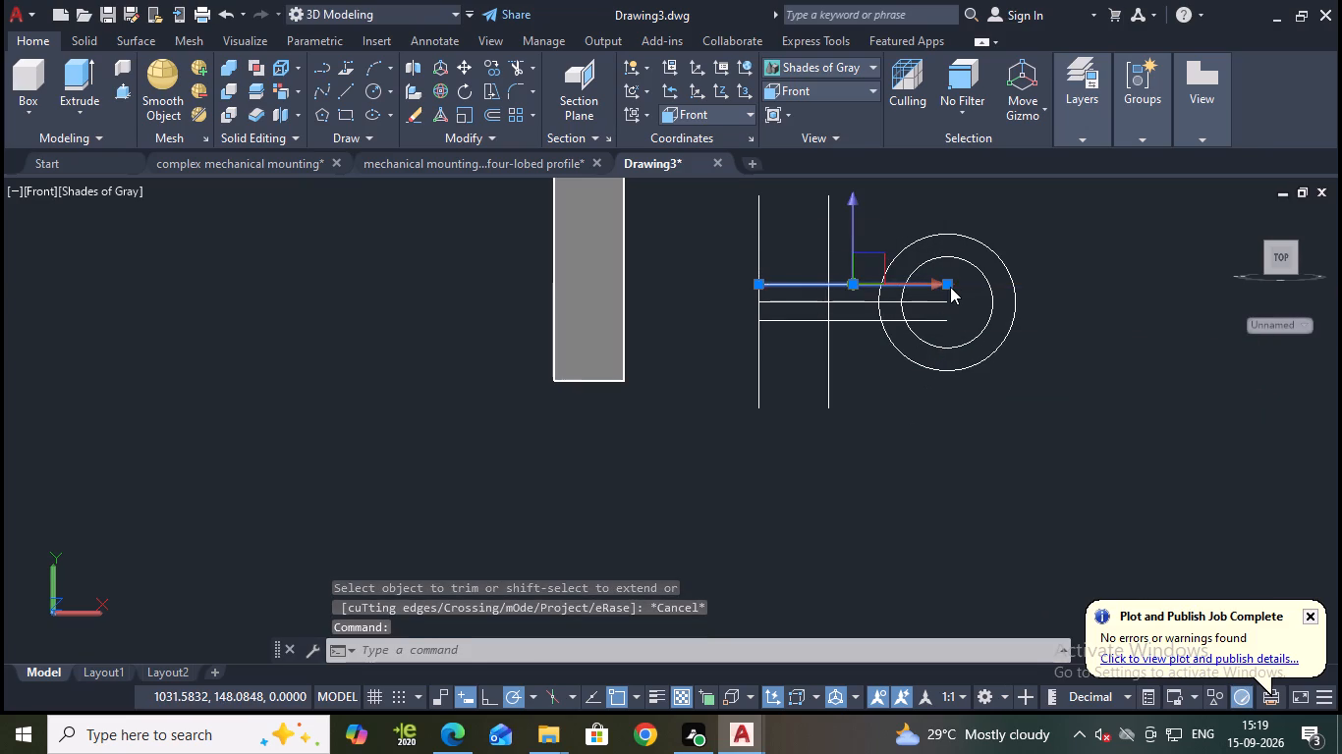
{"action": "left_click", "coordinate": [1042, 281]}
{"action": "key", "text": "Escape"}
Trim the part of the lower offset line that lies inside the inner circle.
{"action": "key", "text": "space"}
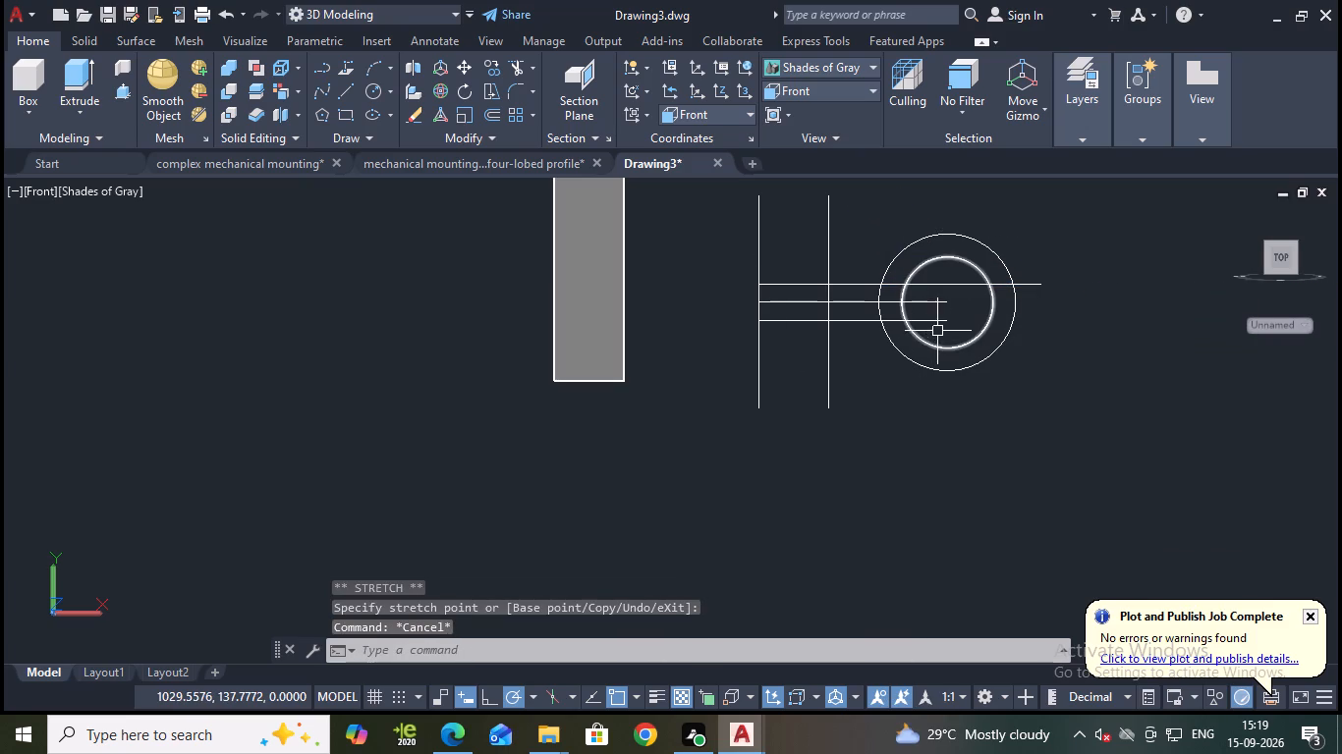
{"action": "left_click", "coordinate": [930, 321]}
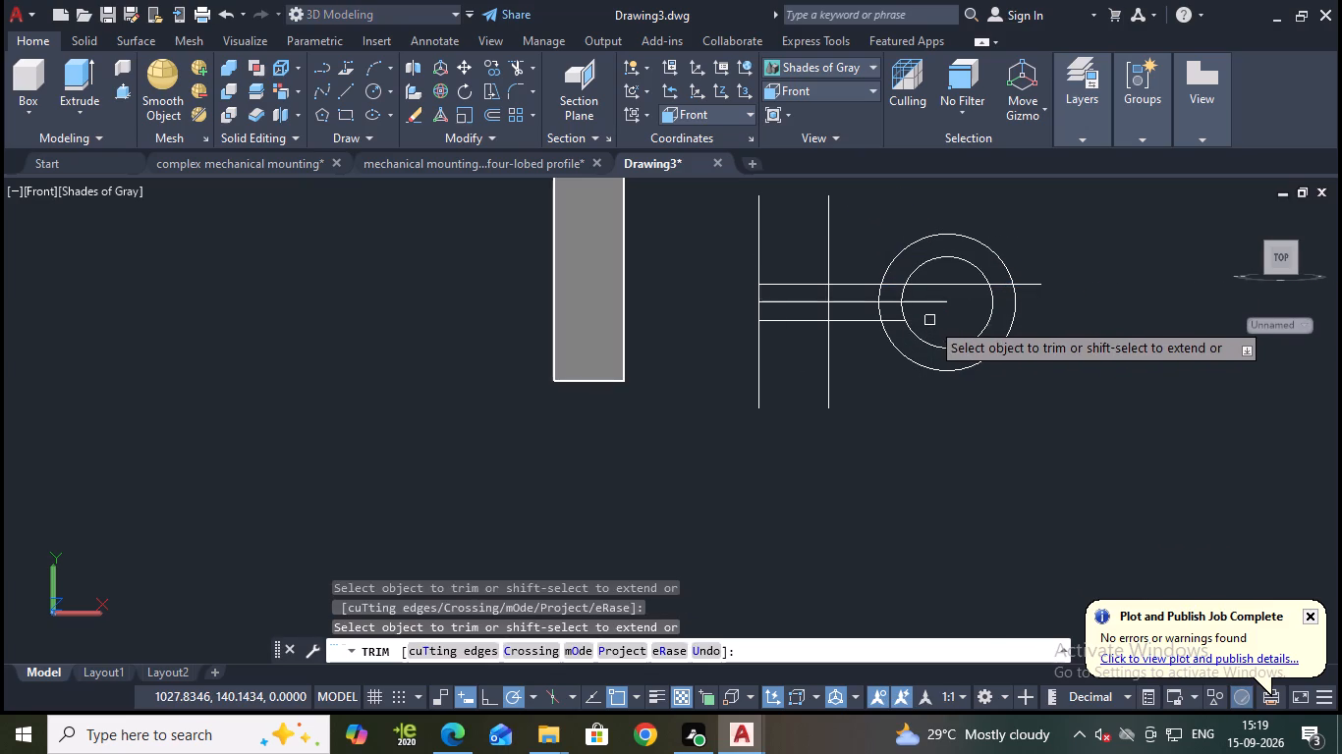
{"action": "key", "text": "Escape"}
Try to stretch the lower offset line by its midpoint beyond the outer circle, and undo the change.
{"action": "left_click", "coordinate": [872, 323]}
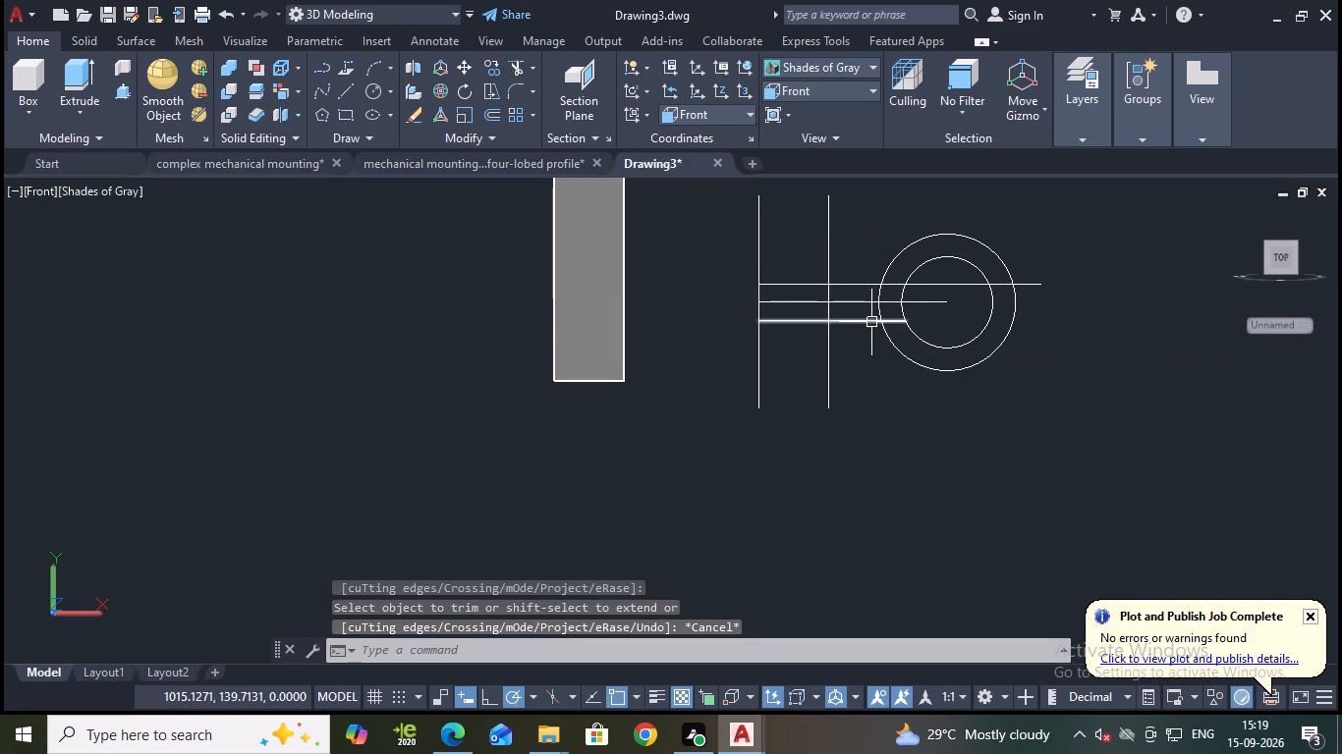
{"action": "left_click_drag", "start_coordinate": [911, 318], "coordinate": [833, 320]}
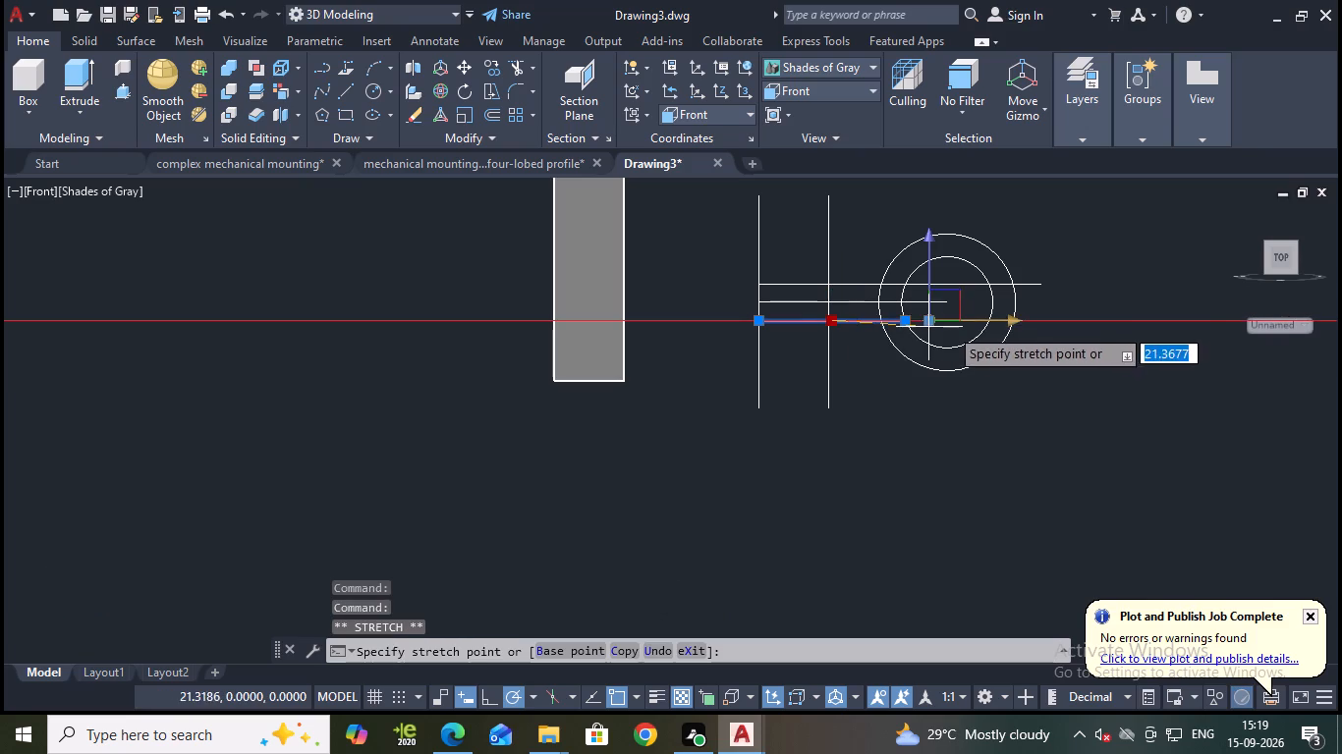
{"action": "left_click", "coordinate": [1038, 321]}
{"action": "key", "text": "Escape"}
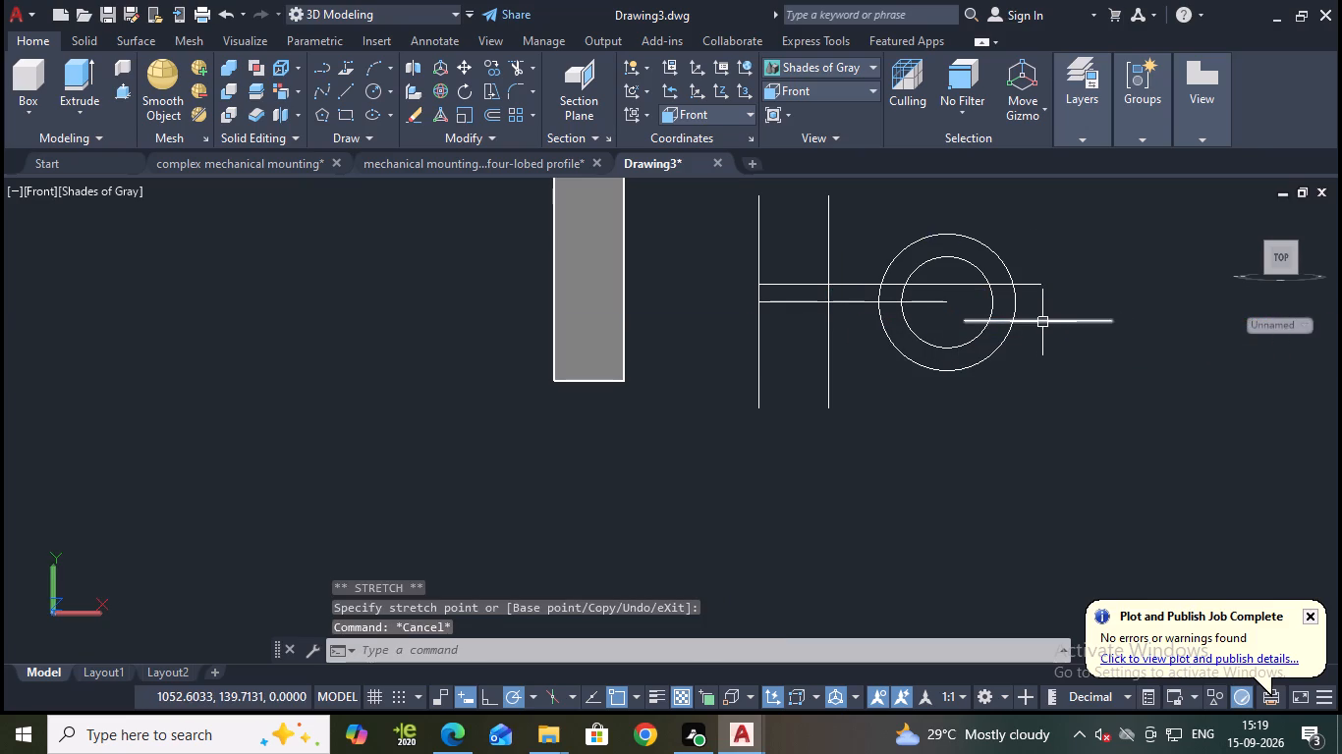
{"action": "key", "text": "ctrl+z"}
Stretch the circle-side end of the lower offset line horizontally beyond the outer circle.
{"action": "scroll", "coordinate": [915, 322], "scroll_direction": "up", "scroll_amount": 2}
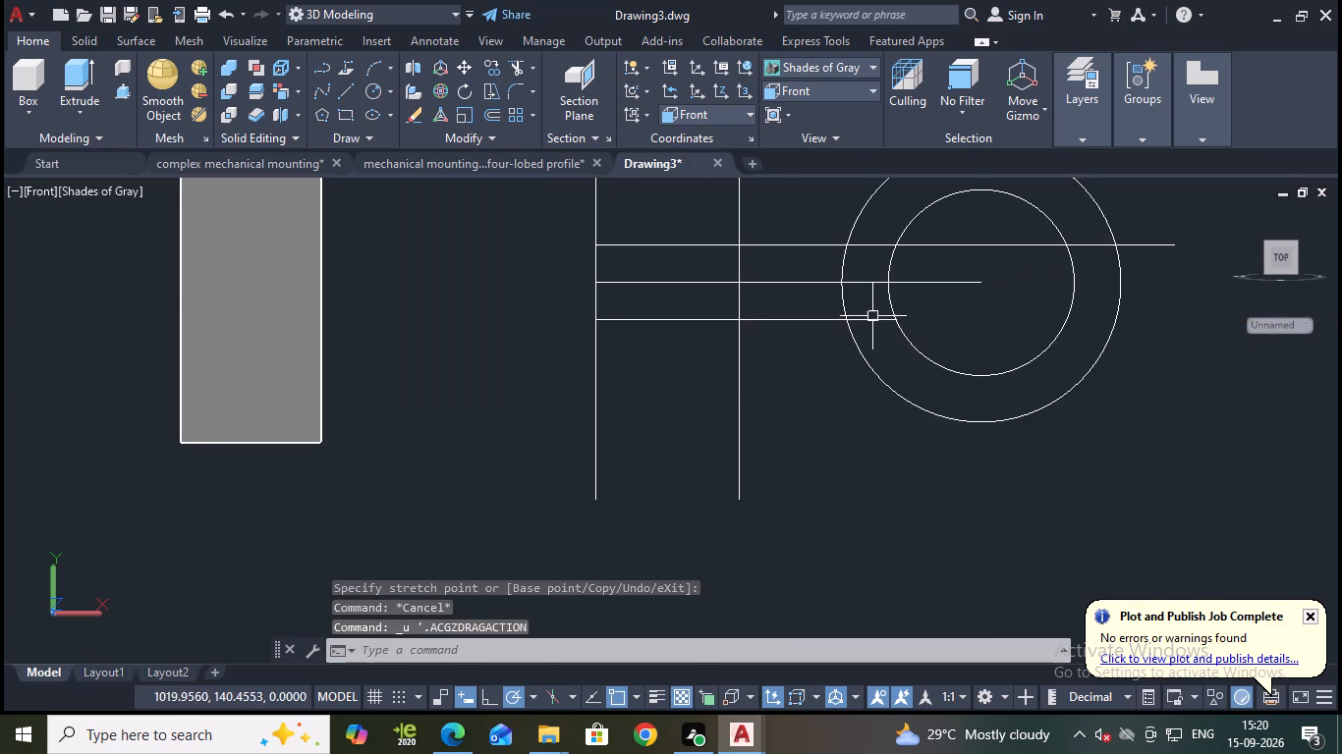
{"action": "left_click", "coordinate": [876, 319]}
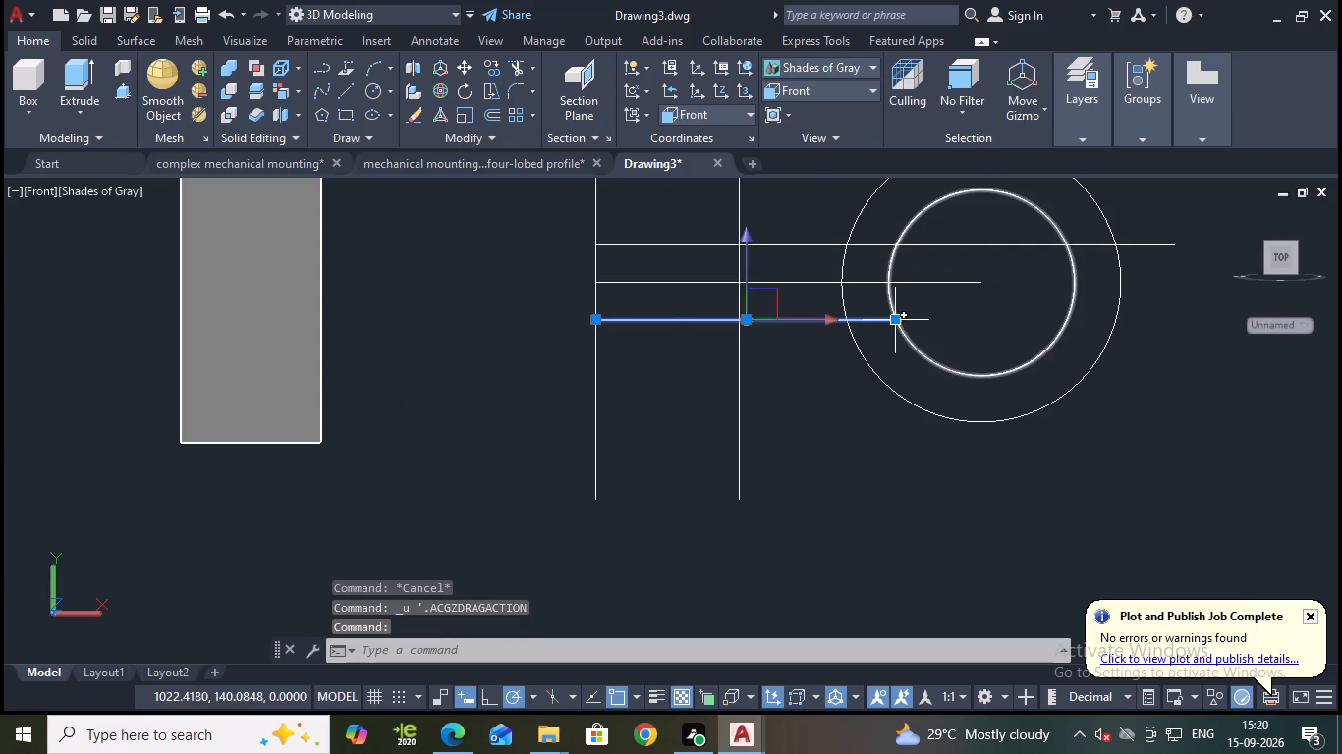
{"action": "left_click", "coordinate": [899, 325]}
{"action": "left_click", "coordinate": [1178, 324]}
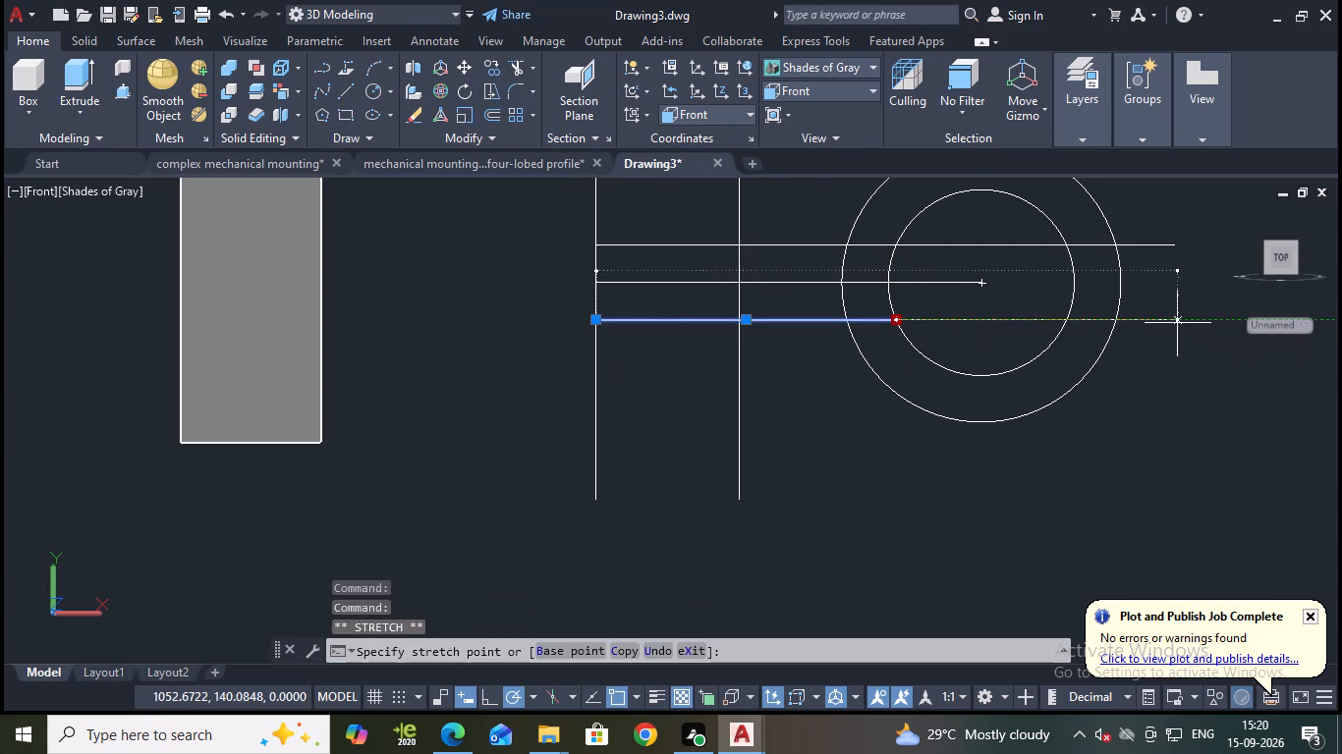
{"action": "key", "text": "Escape"}
Trim both circles' far-side arcs between the two offset lines, and the offset line ends beyond the outer circle.
{"action": "type", "text": "tr"}
{"action": "key", "text": "Return"}
{"action": "middle_click_drag", "start_coordinate": [1151, 354], "coordinate": [1128, 389]}
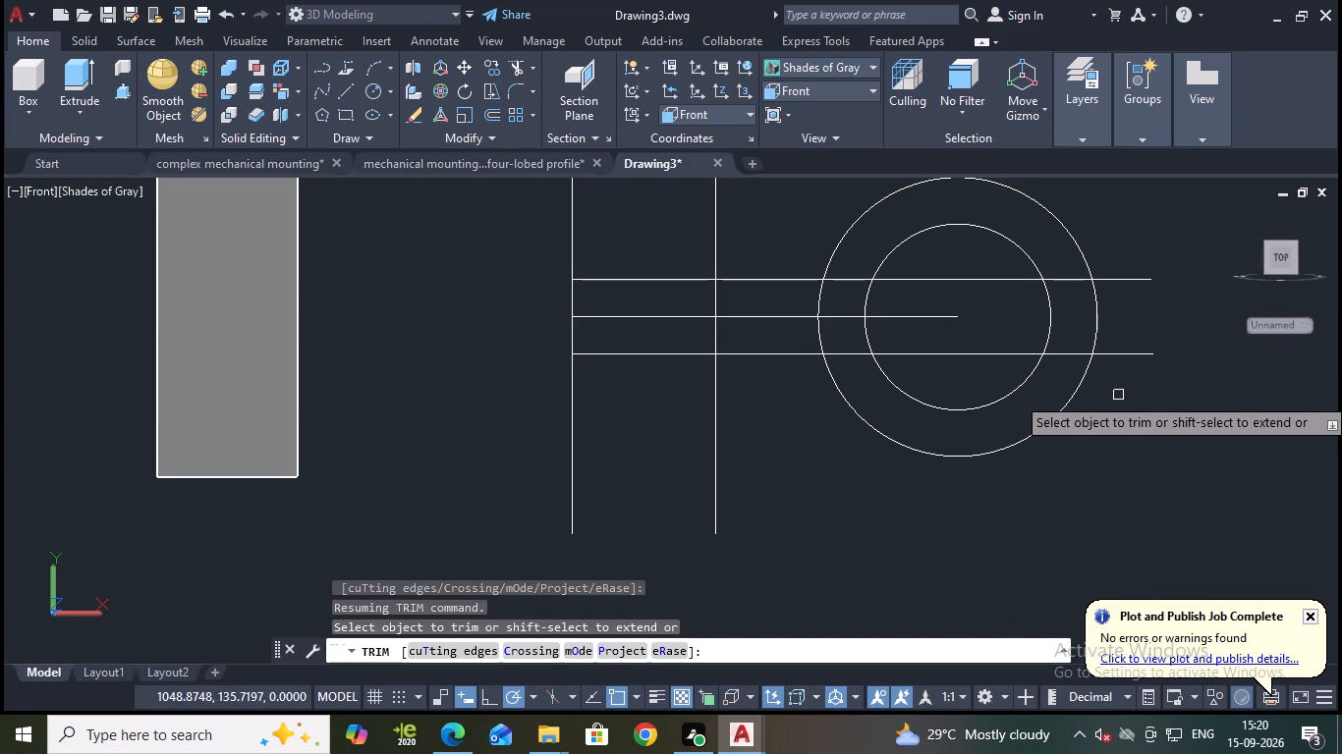
{"action": "left_click", "coordinate": [1100, 316]}
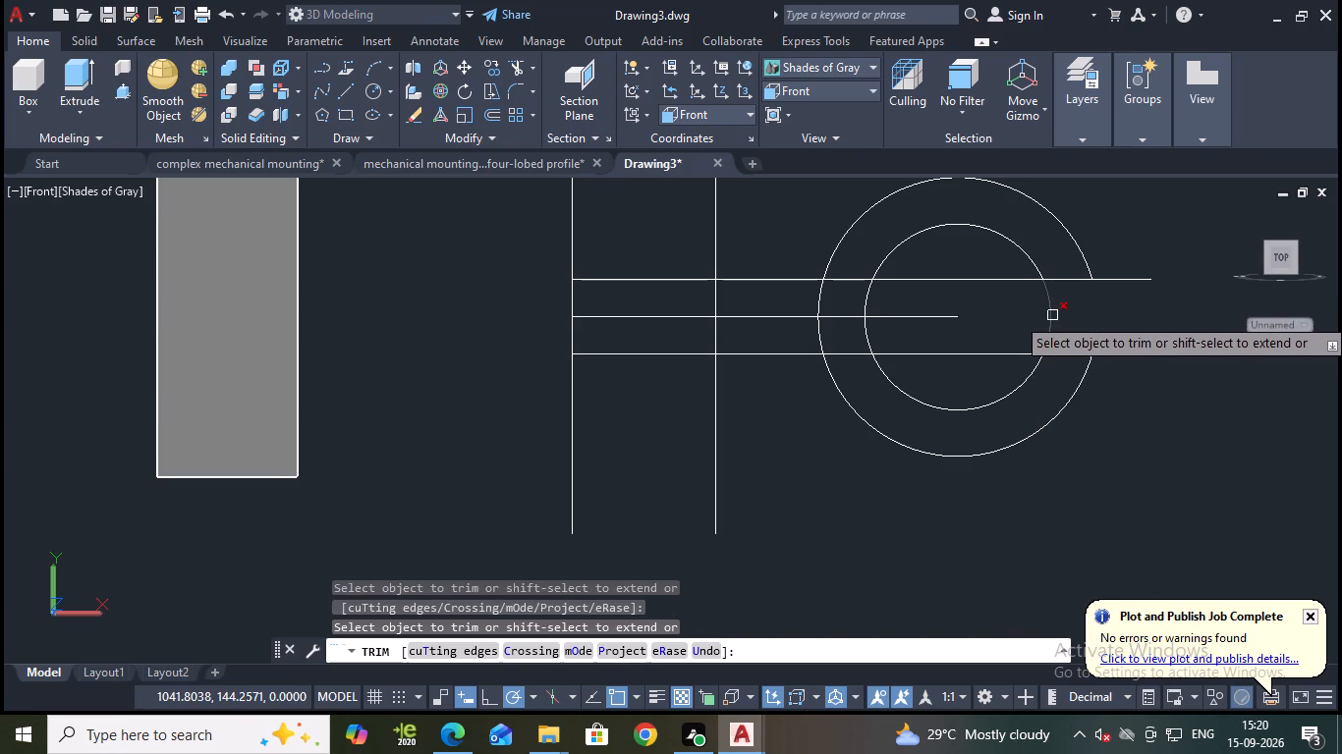
{"action": "left_click", "coordinate": [1053, 316]}
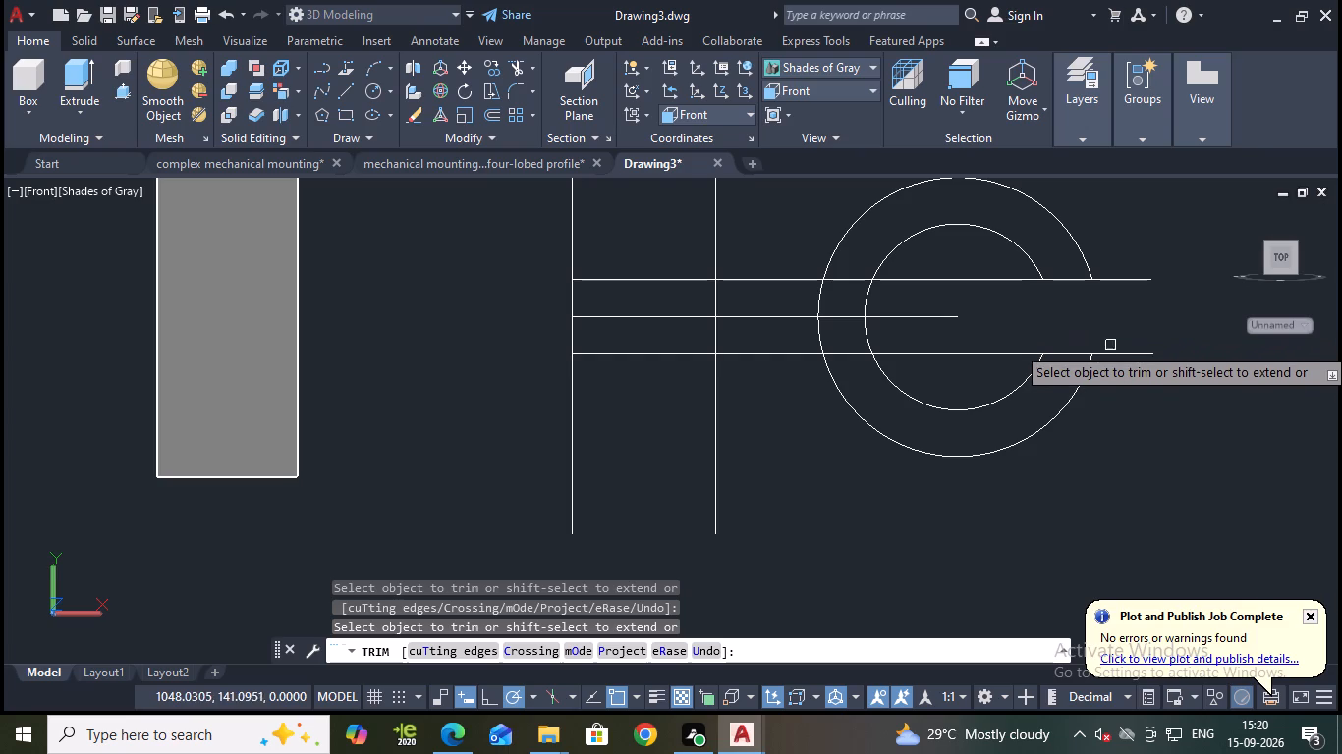
{"action": "left_click", "coordinate": [1117, 358]}
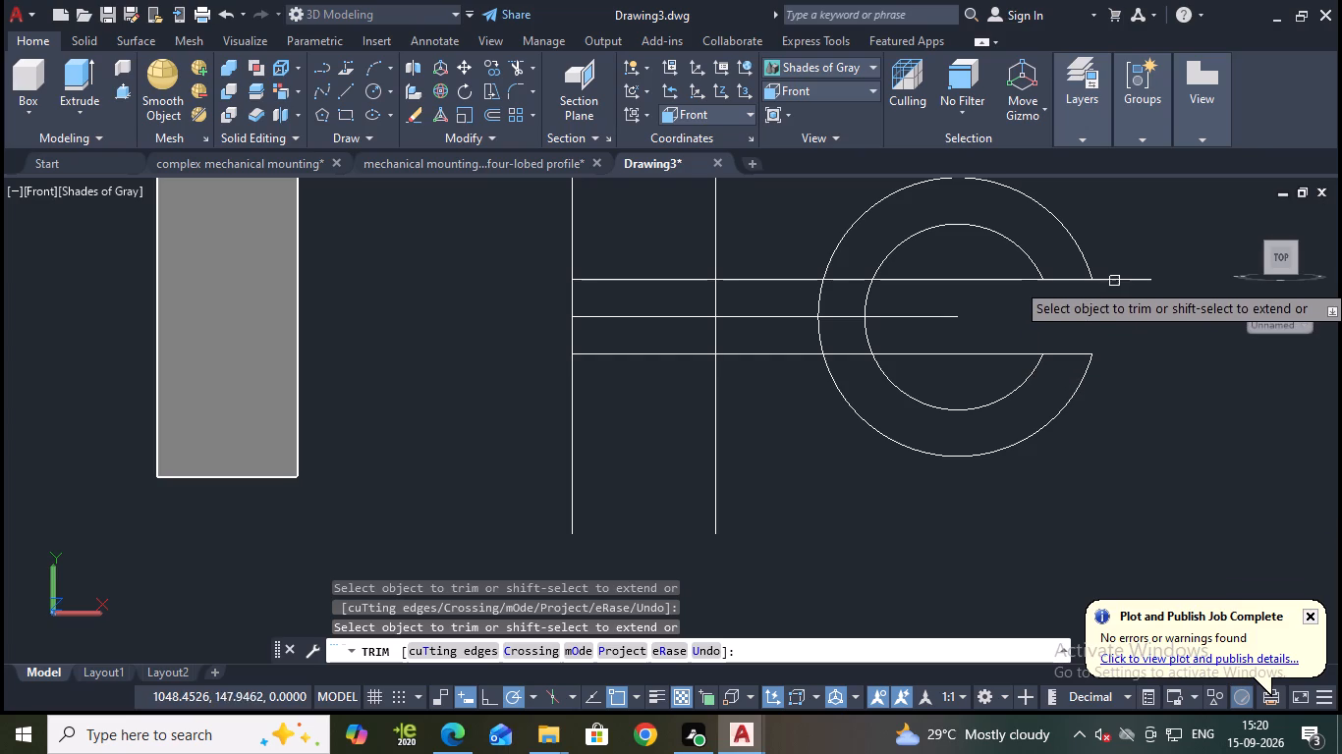
{"action": "left_click", "coordinate": [1115, 277]}
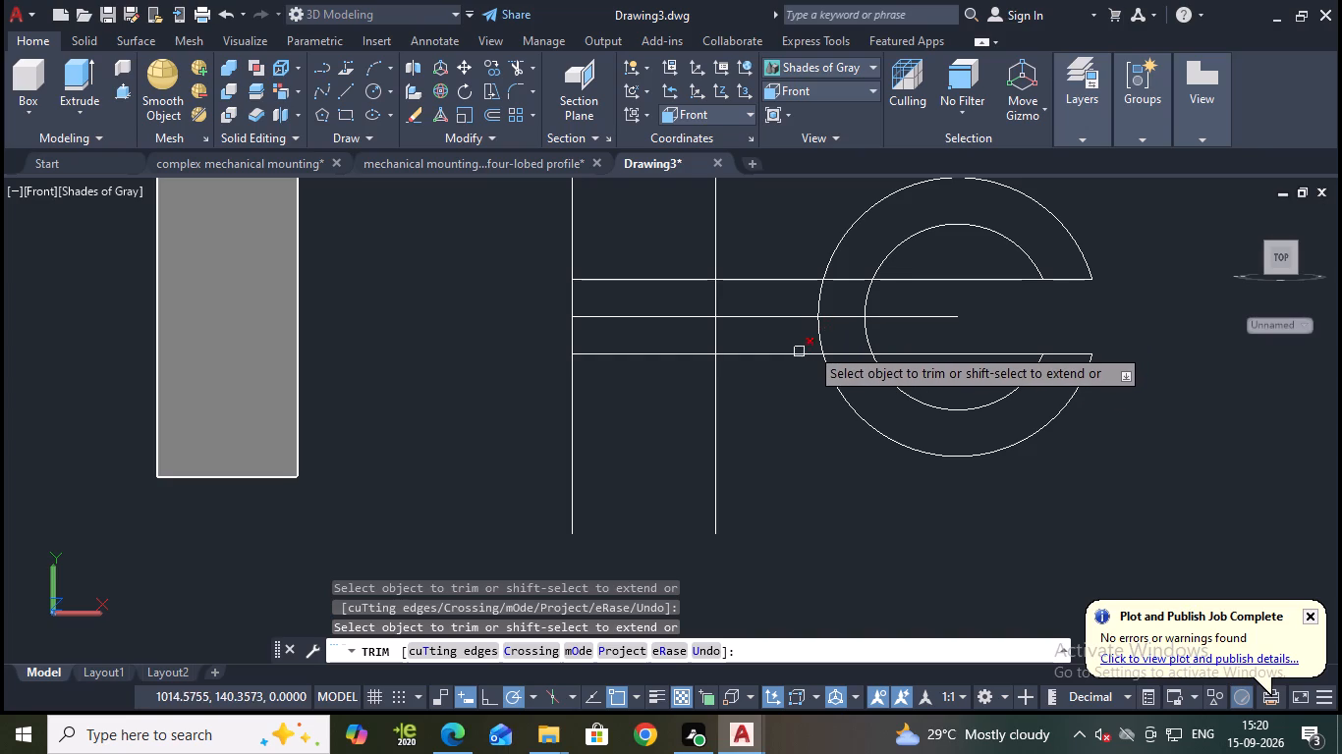
{"action": "key", "text": "Escape"}
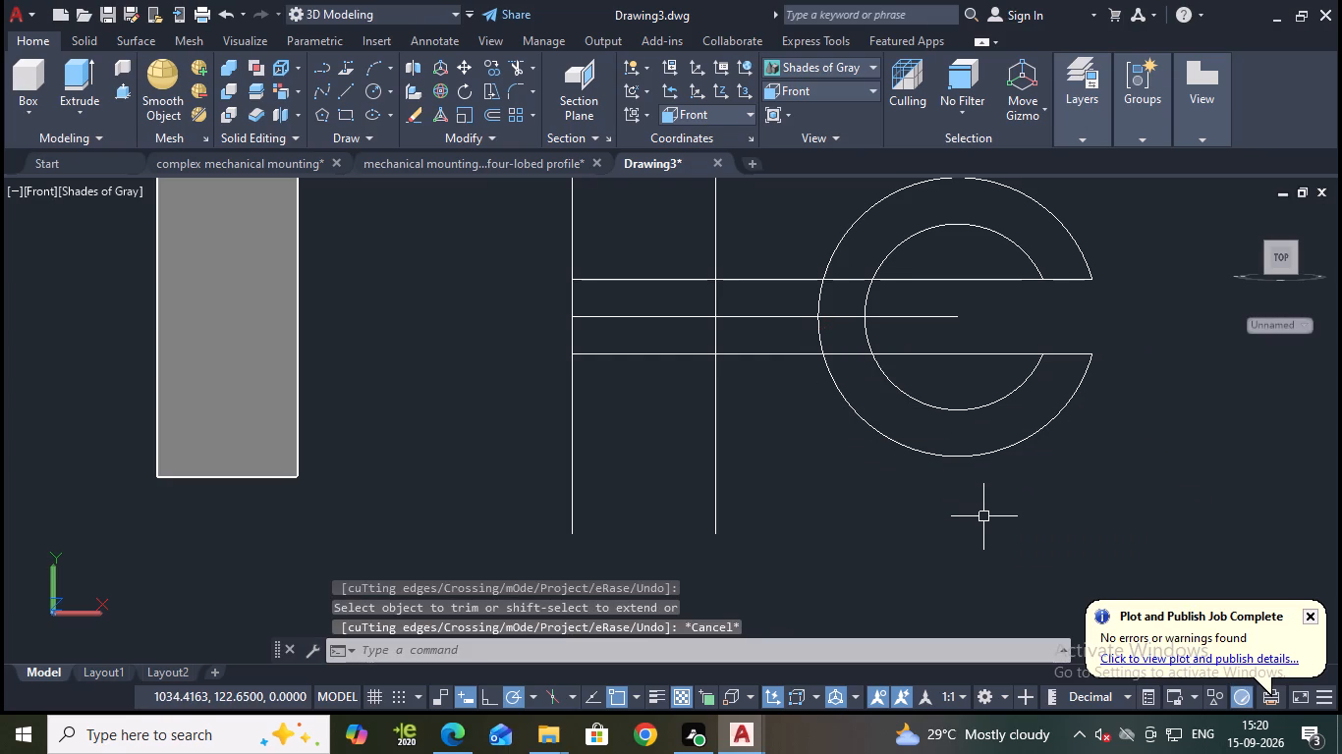
Draw a horizontal line from the outer circle's bottom quadrant to just past the farther vertical line.
{"action": "key", "text": "l"}
{"action": "key", "text": "Return"}
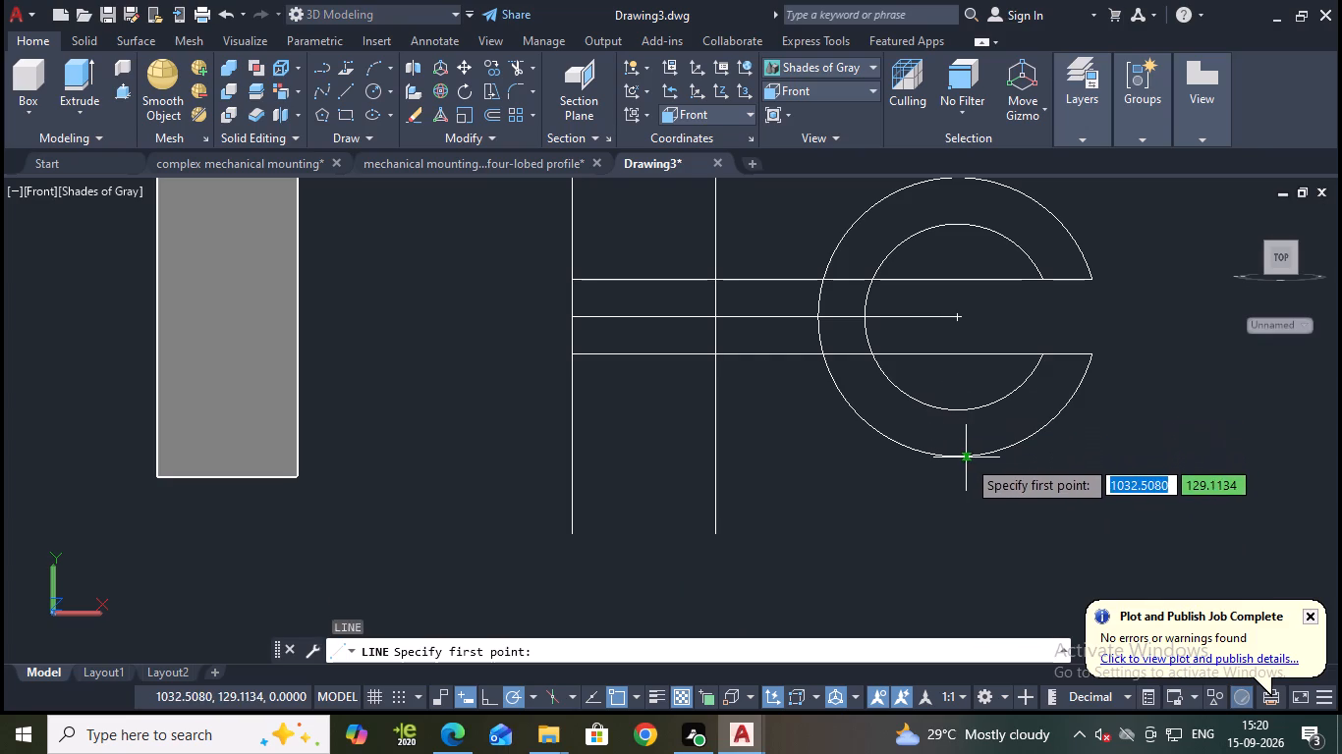
{"action": "left_click", "coordinate": [959, 456]}
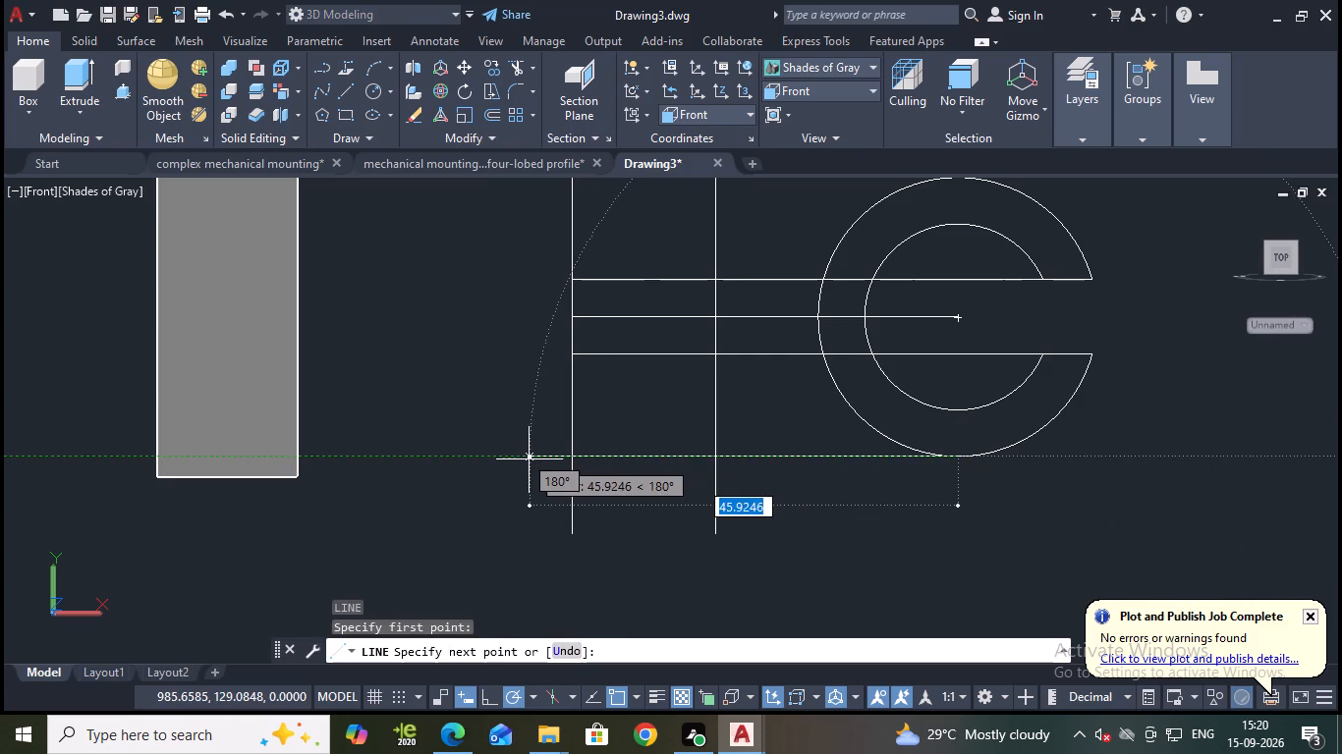
{"action": "left_click", "coordinate": [541, 458]}
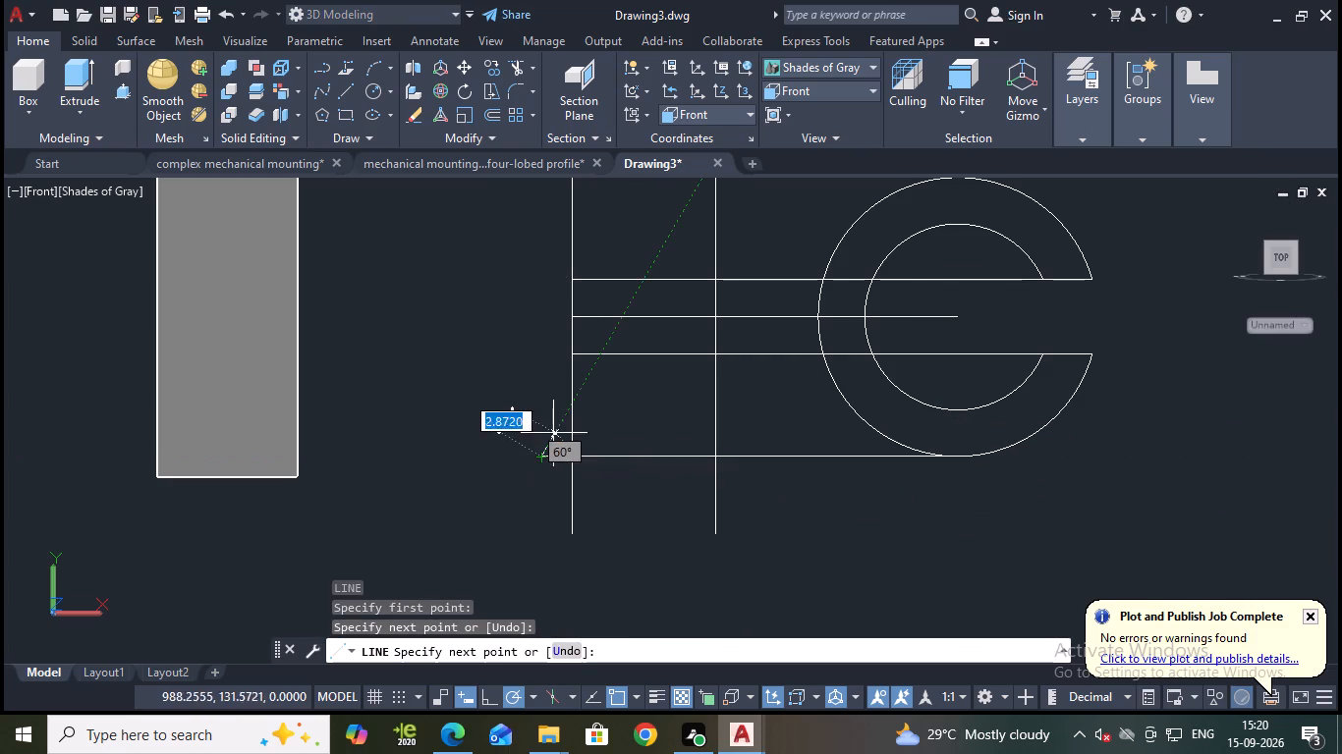
{"action": "key", "text": "Escape"}
Draw a horizontal line from the outer circle's top quadrant to past the farther vertical line.
{"action": "key", "text": "space"}
{"action": "middle_click_drag", "start_coordinate": [764, 352], "coordinate": [760, 411]}
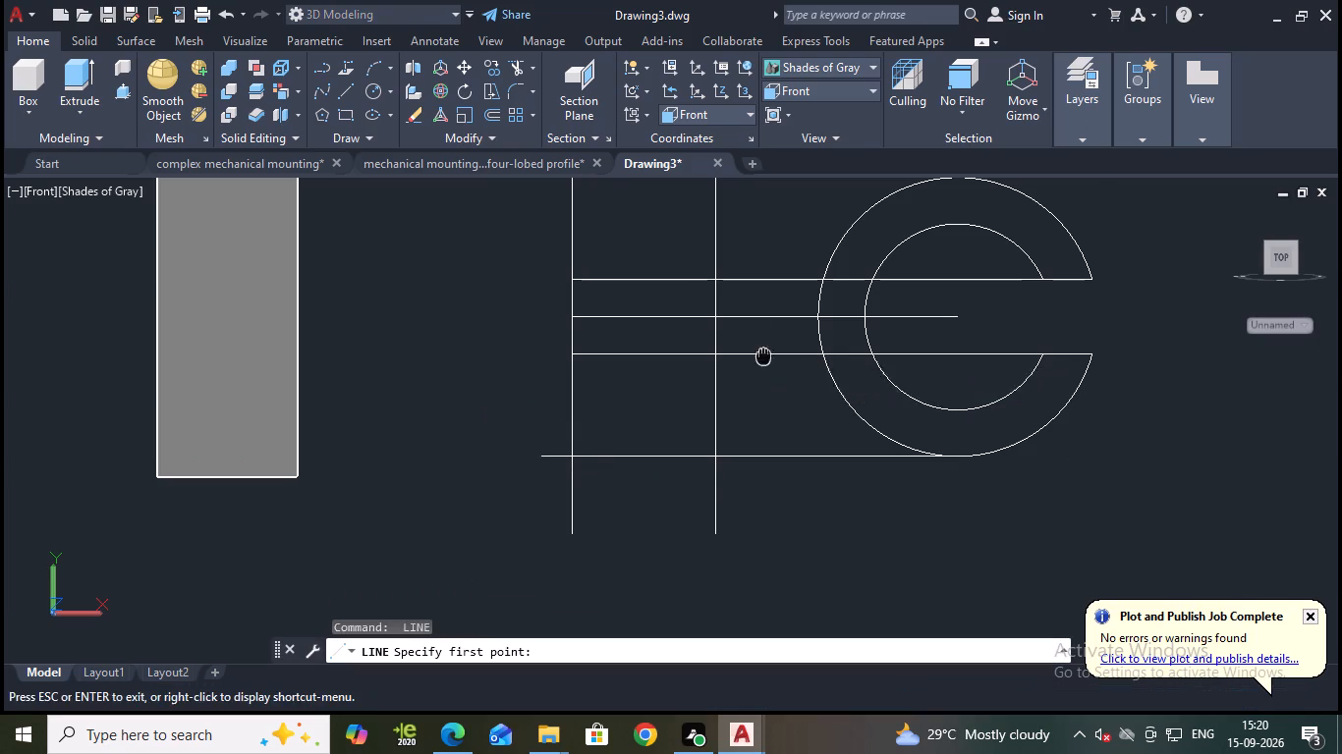
{"action": "middle_click_drag", "start_coordinate": [760, 411], "coordinate": [751, 472]}
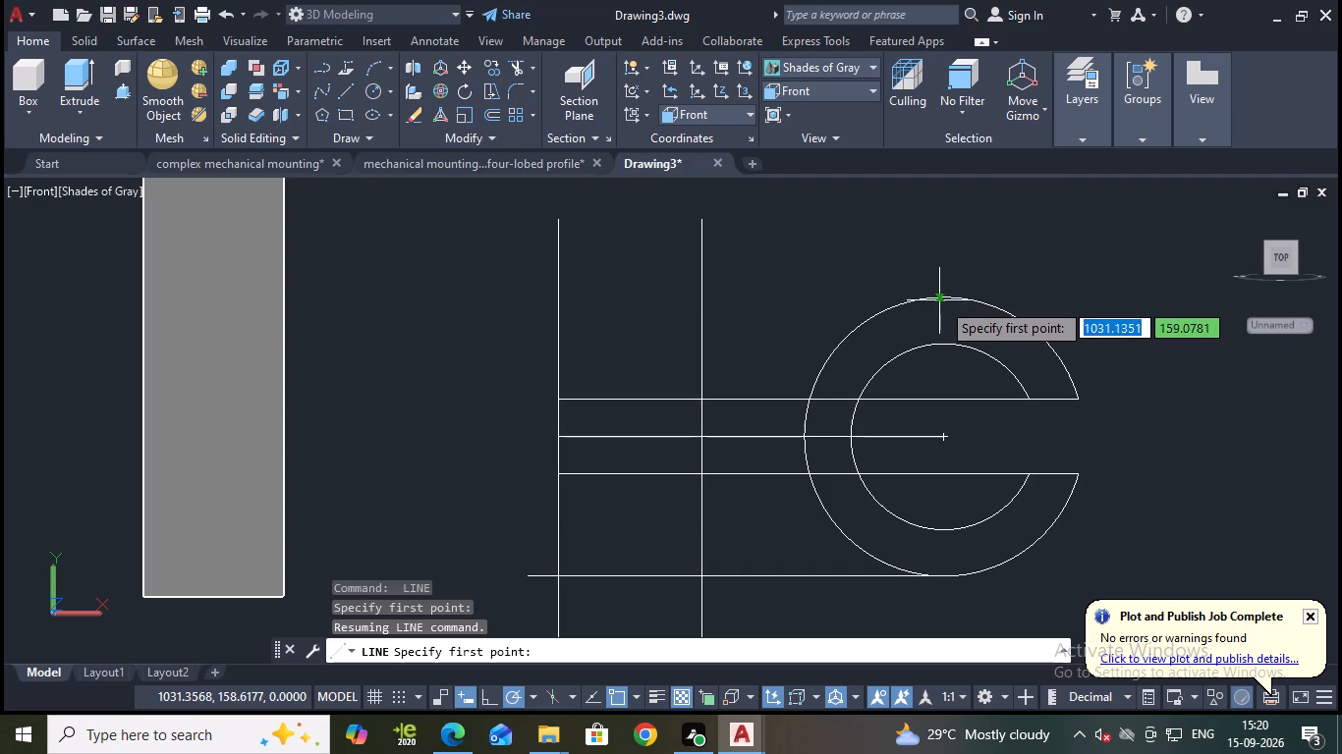
{"action": "left_click", "coordinate": [945, 298]}
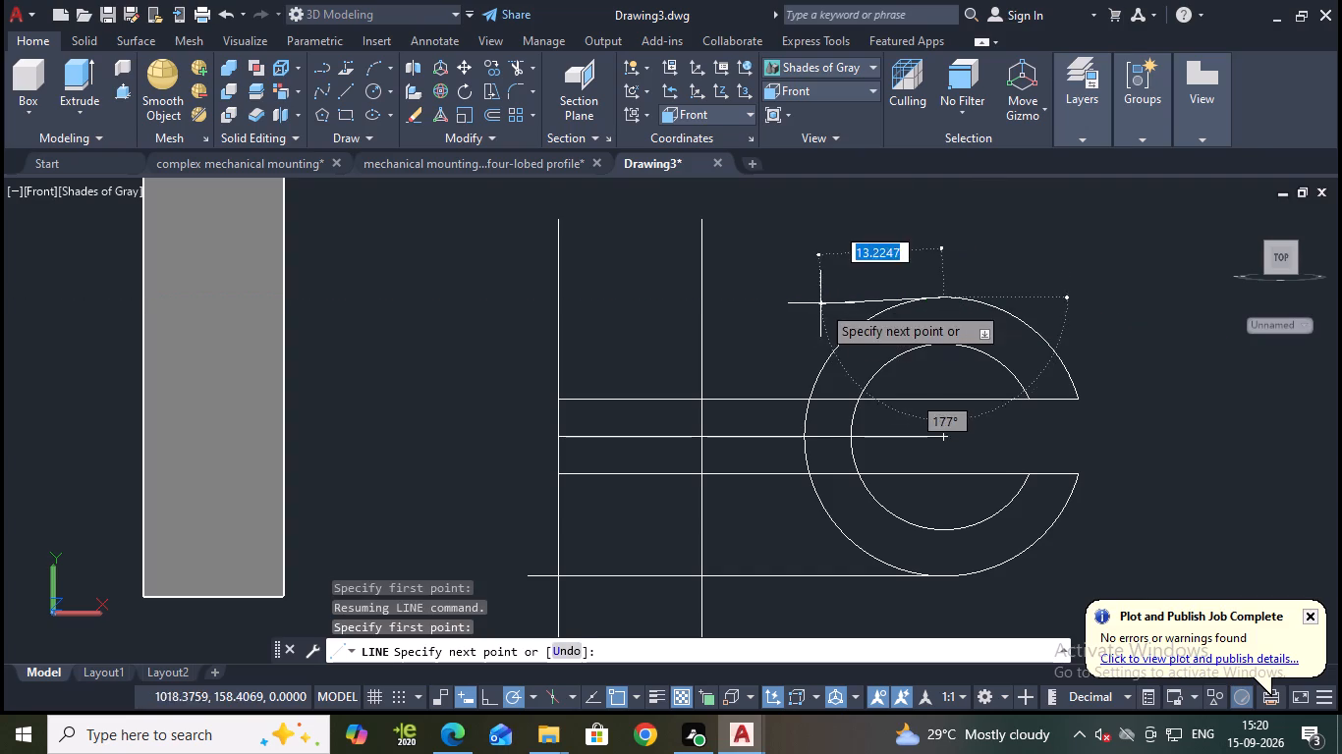
{"action": "left_click", "coordinate": [459, 300]}
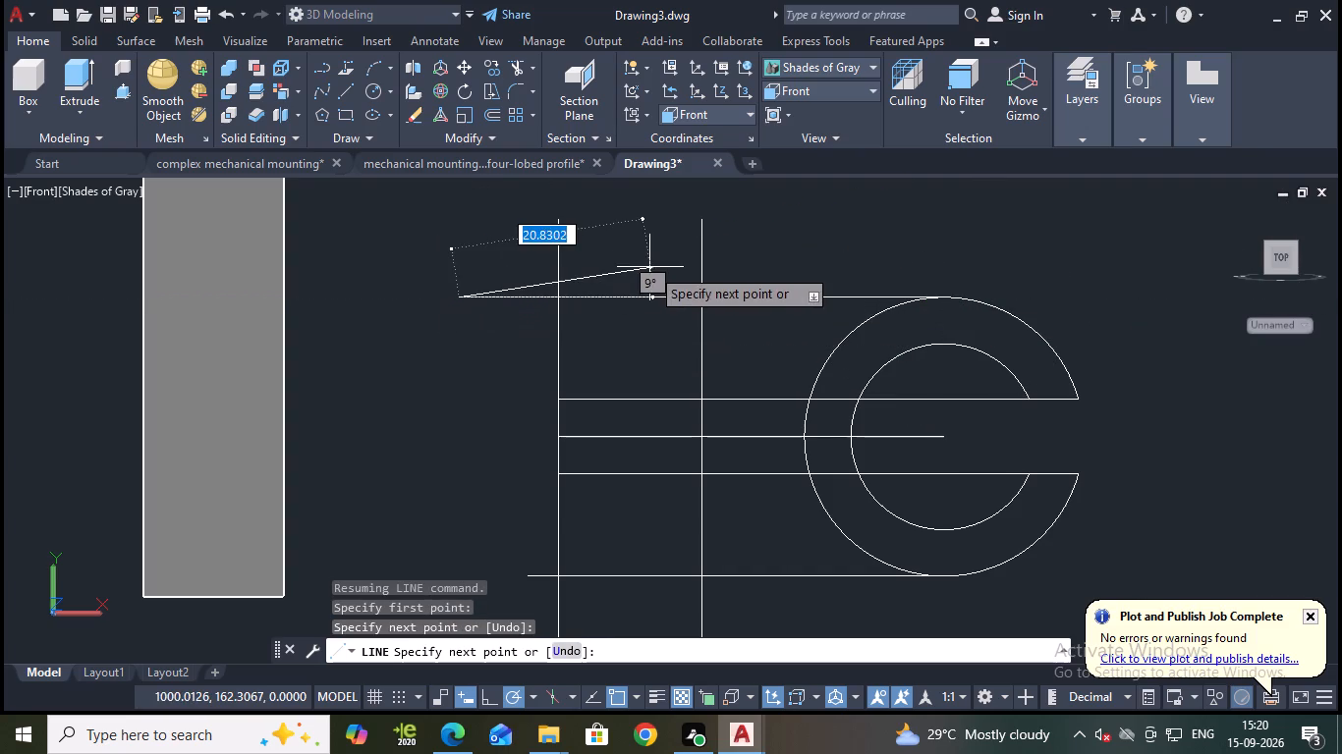
{"action": "key", "text": "Escape"}
Trim the ends of the two new tangent lines that overhang the farther vertical line.
{"action": "type", "text": "tr"}
{"action": "key", "text": "Return"}
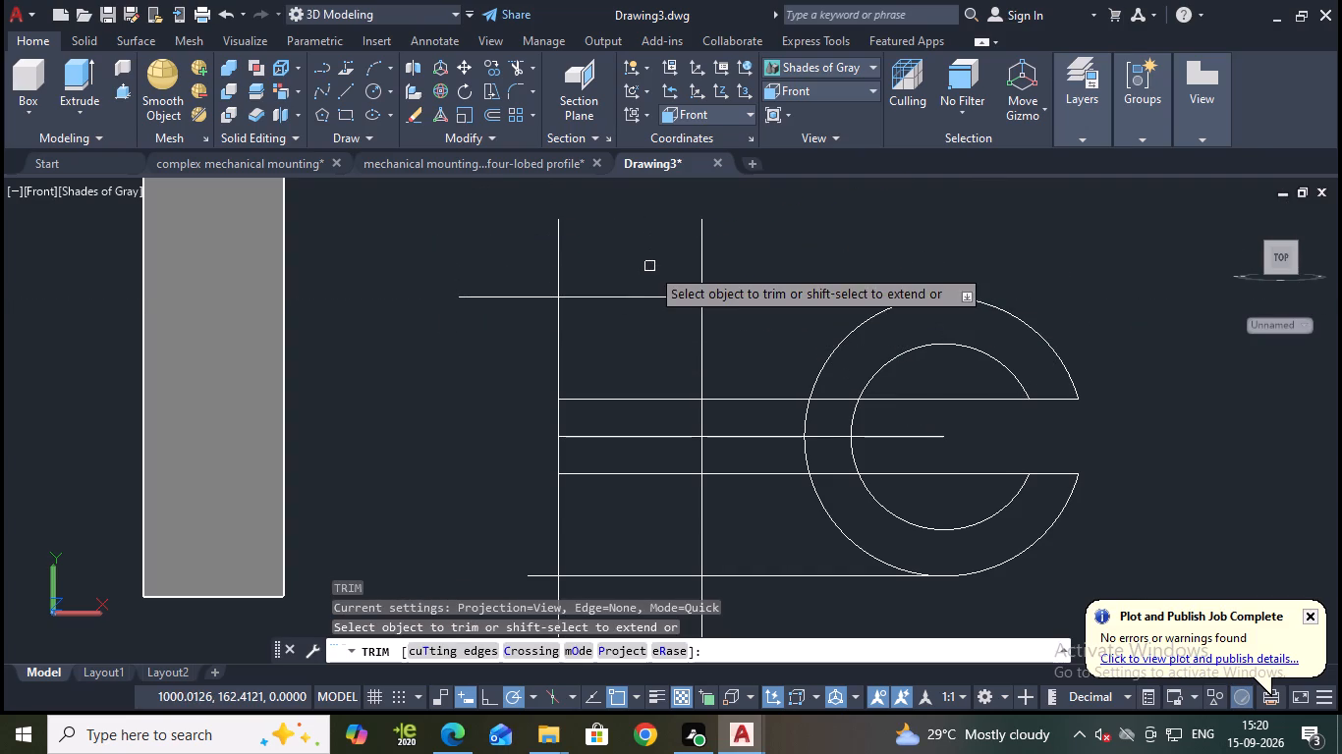
{"action": "left_click", "coordinate": [522, 295]}
{"action": "scroll", "coordinate": [524, 400], "scroll_direction": "down", "scroll_amount": 1}
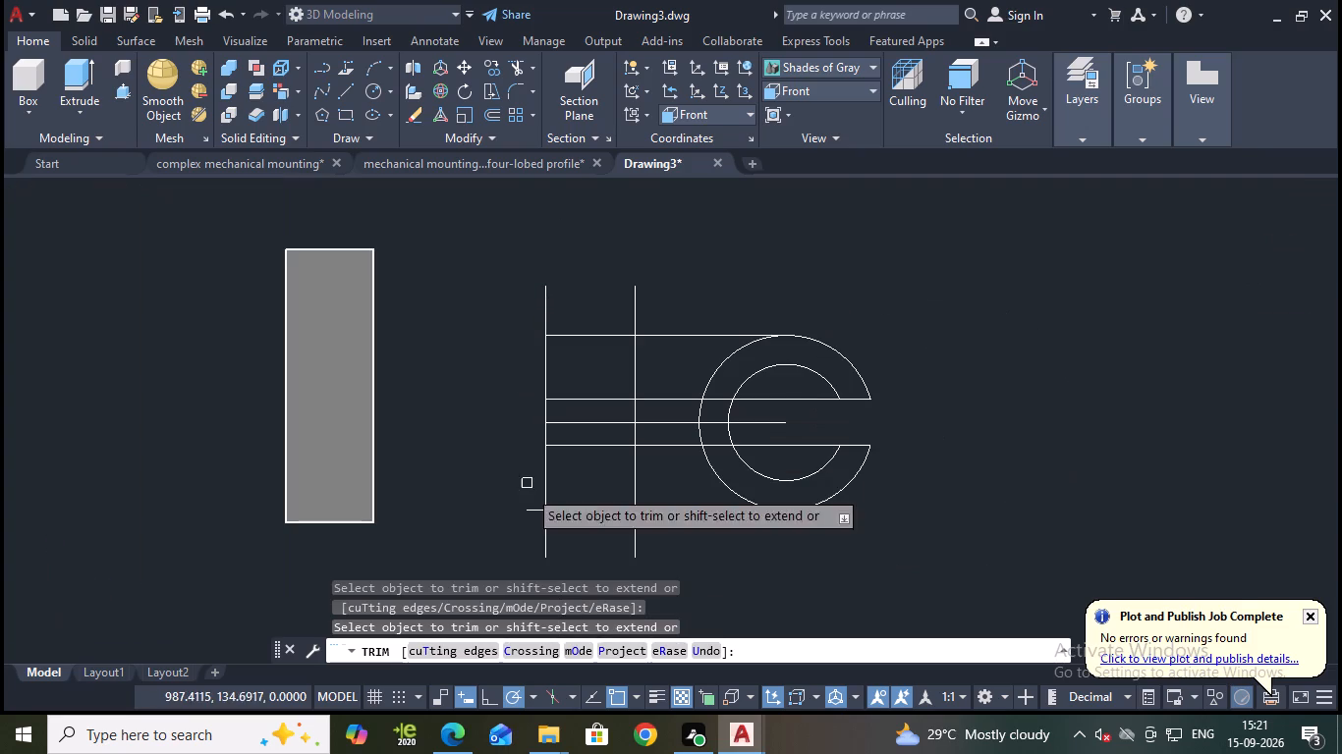
{"action": "left_click", "coordinate": [526, 510]}
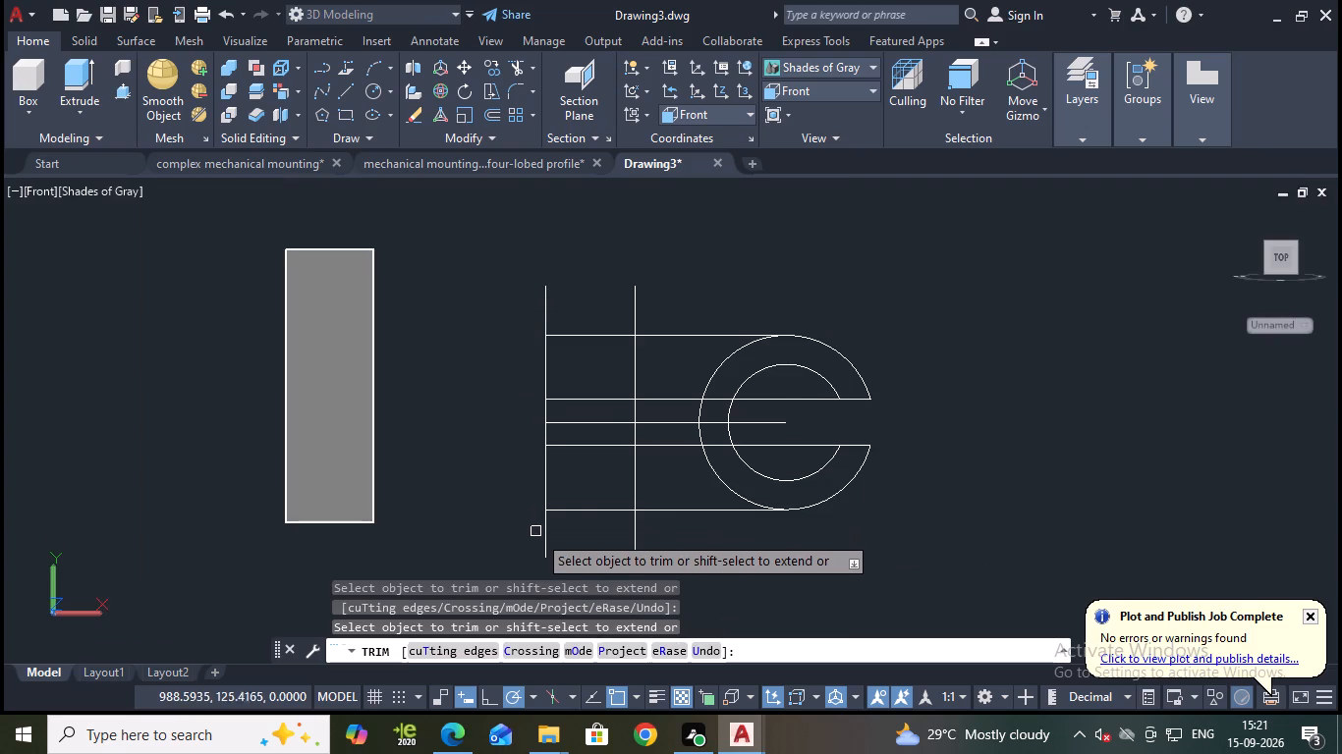
Trim away the outer circle's arcs on the side facing the vertical lines, between the top and bottom tangent lines.
{"action": "left_click", "coordinate": [715, 381]}
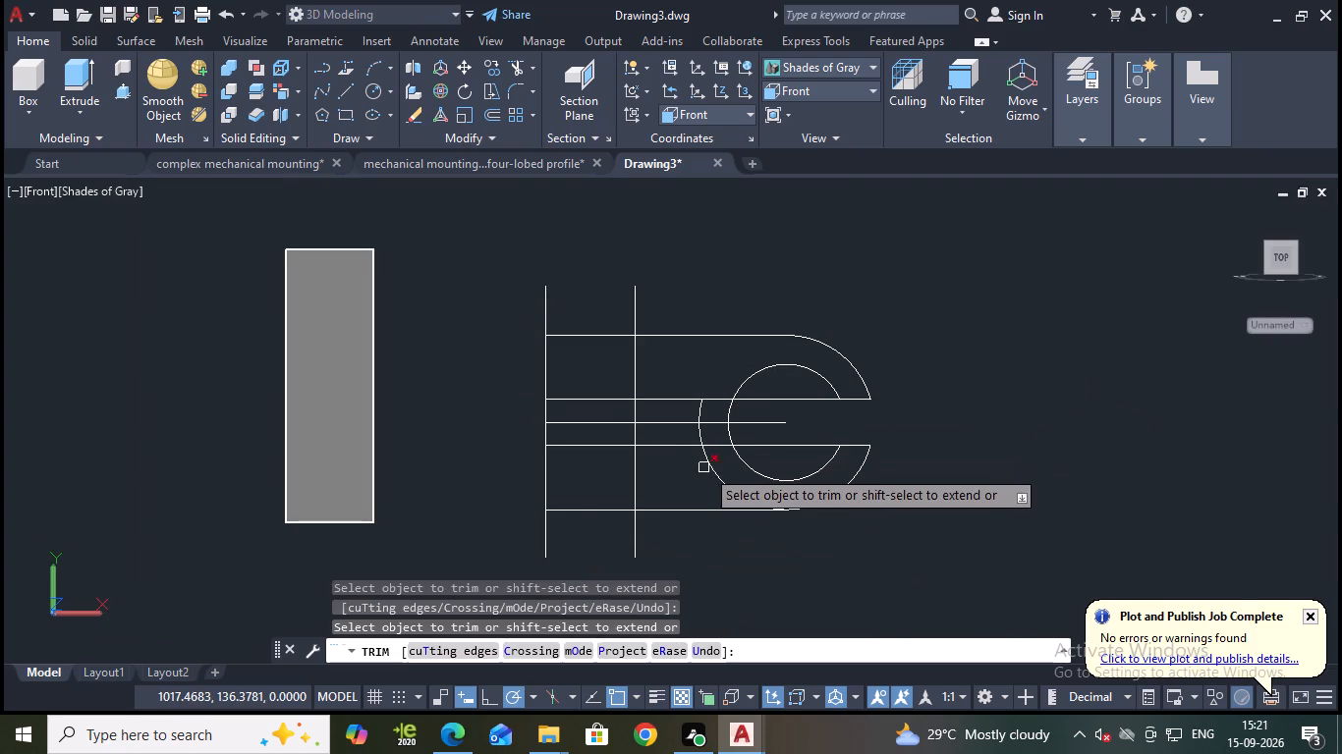
{"action": "left_click", "coordinate": [711, 468]}
{"action": "scroll", "coordinate": [703, 441], "scroll_direction": "up", "scroll_amount": 2}
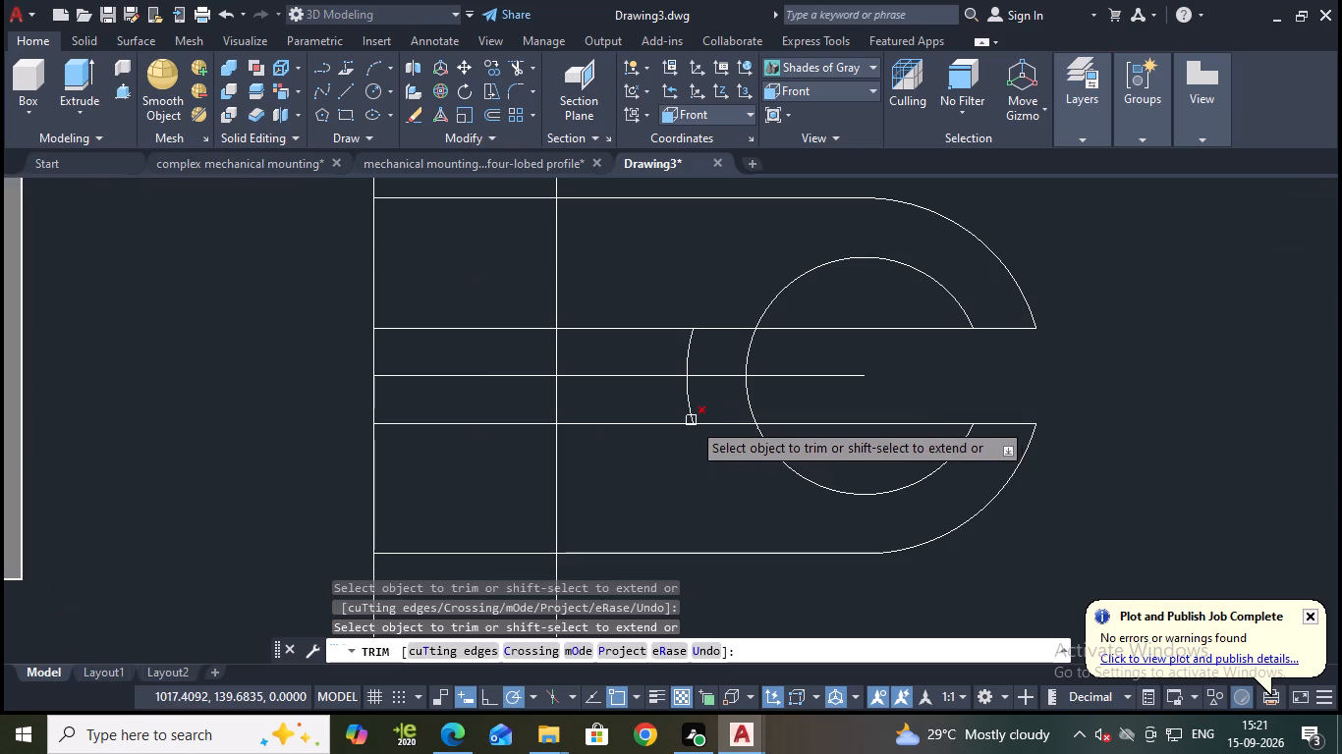
{"action": "left_click", "coordinate": [692, 421]}
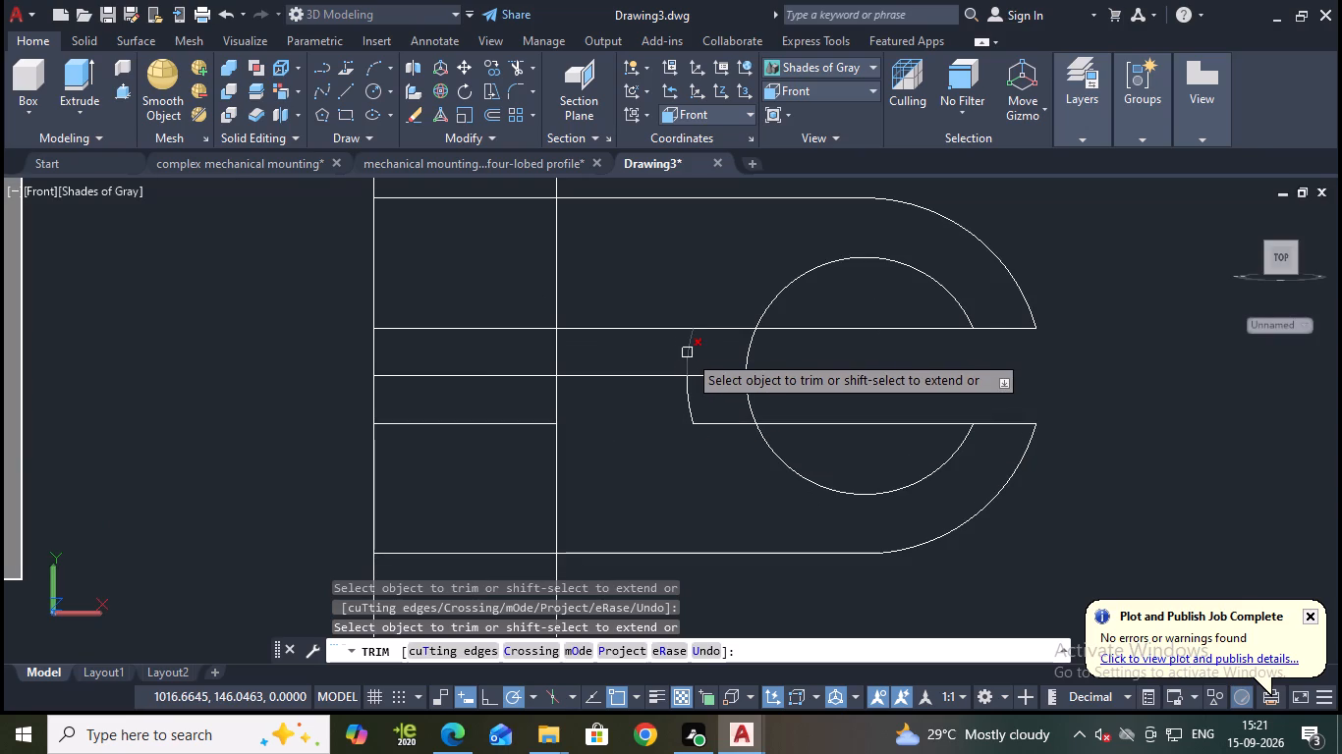
{"action": "left_click", "coordinate": [688, 353]}
{"action": "left_click", "coordinate": [690, 410]}
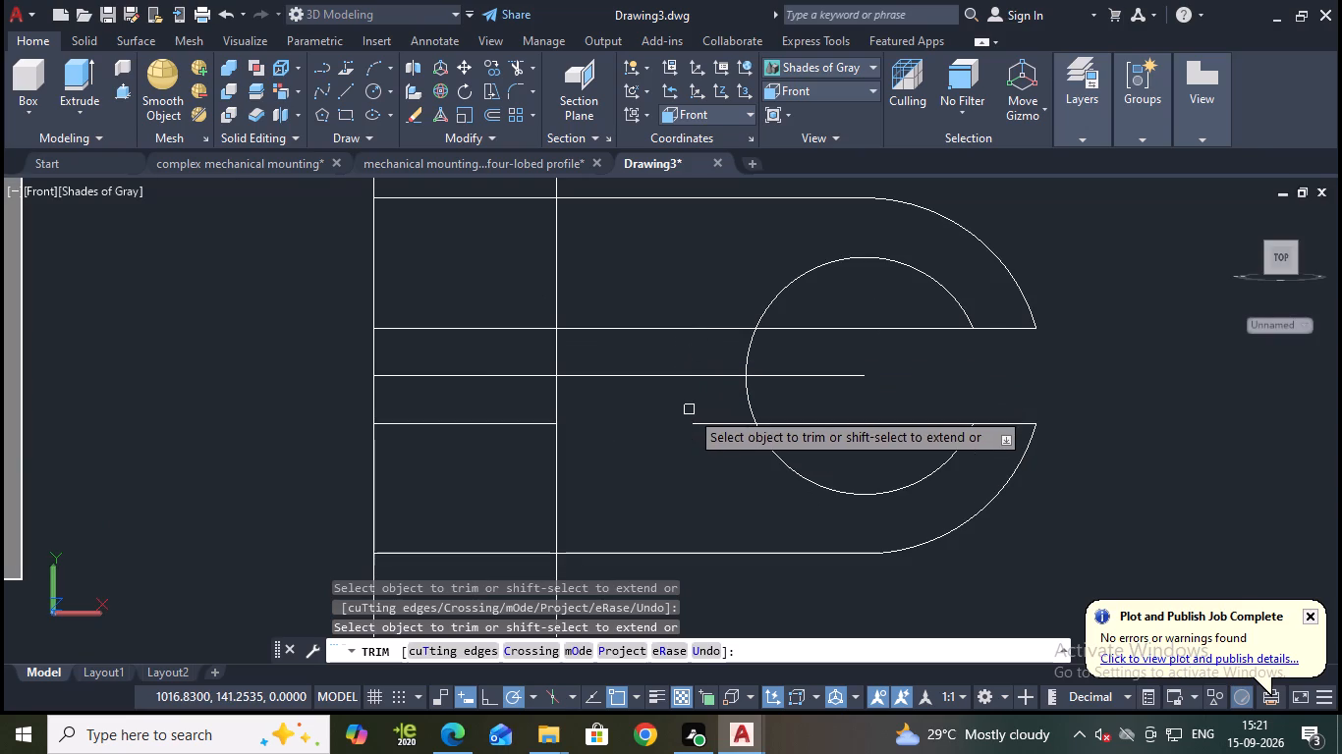
{"action": "key", "text": "Escape"}
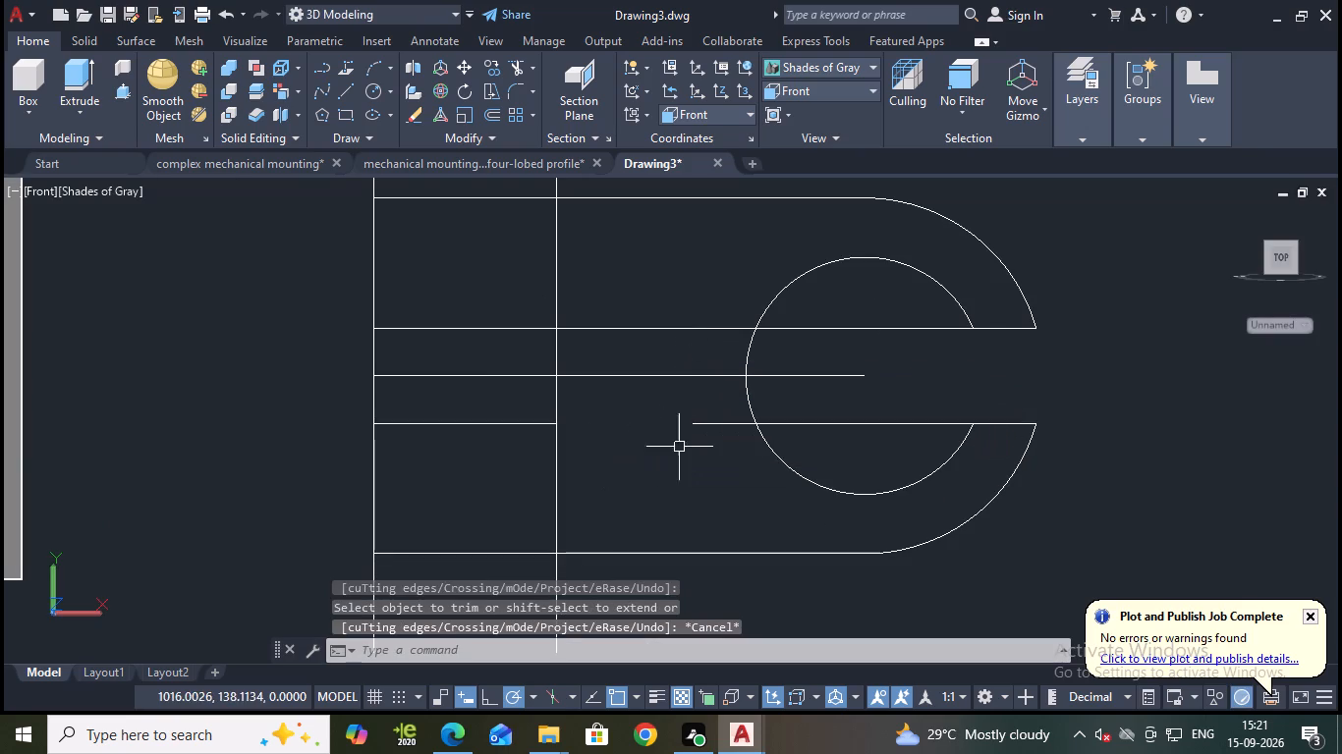
Stretch the free end of the lower offset line horizontally back to the nearer vertical line, closing the gap.
{"action": "left_click", "coordinate": [722, 425]}
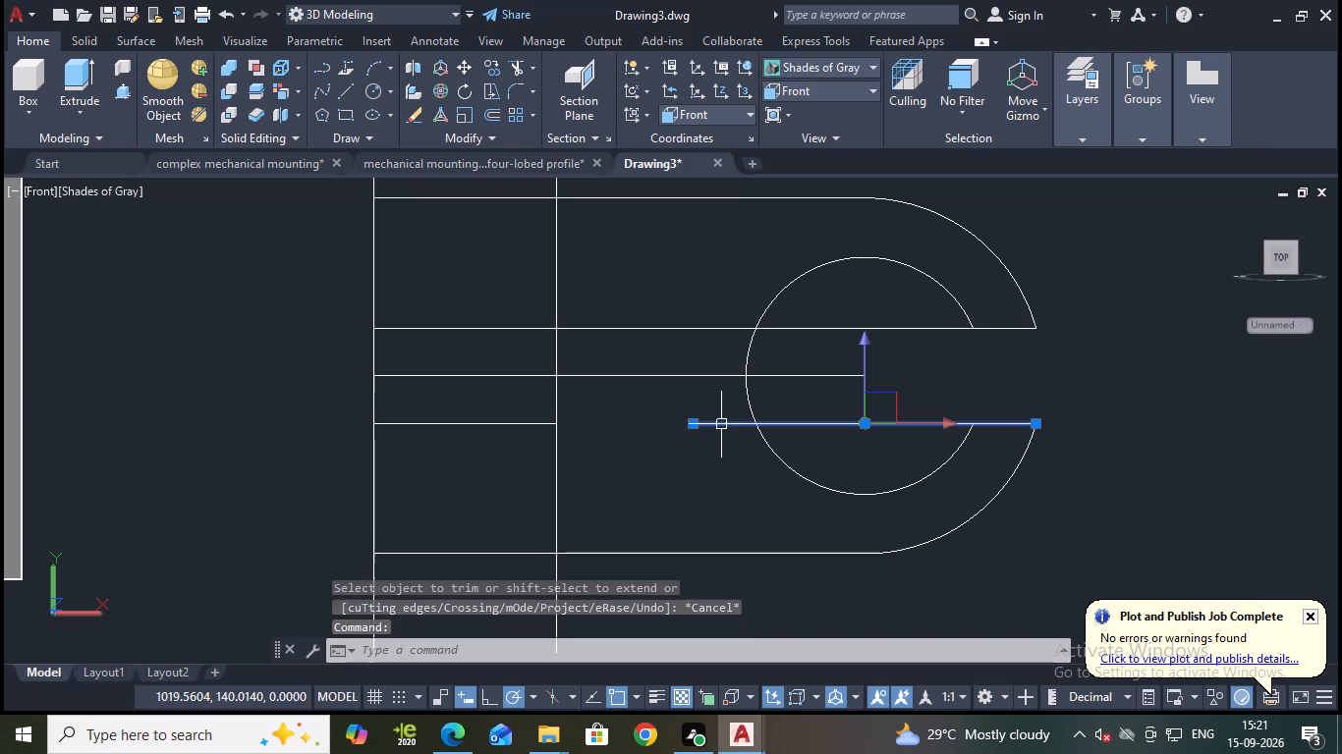
{"action": "left_click", "coordinate": [695, 425]}
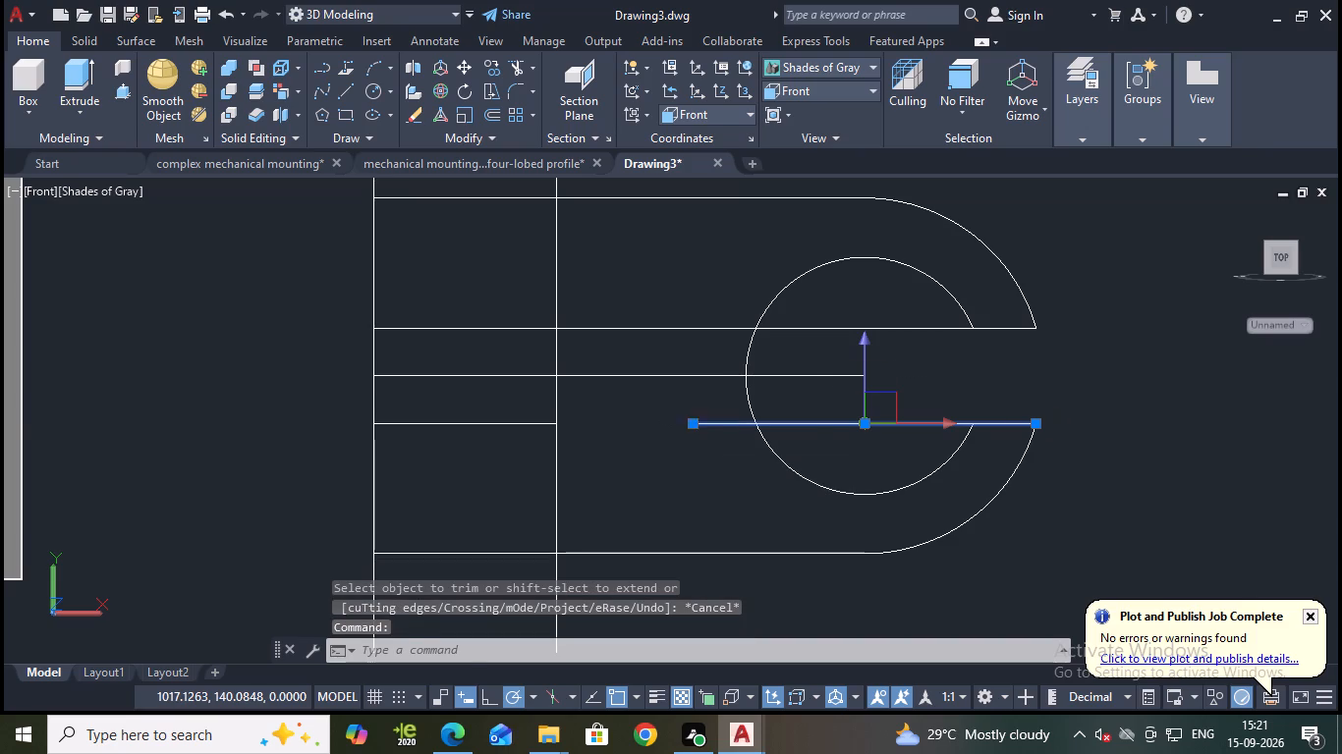
{"action": "scroll", "coordinate": [608, 422], "scroll_direction": "up", "scroll_amount": 1}
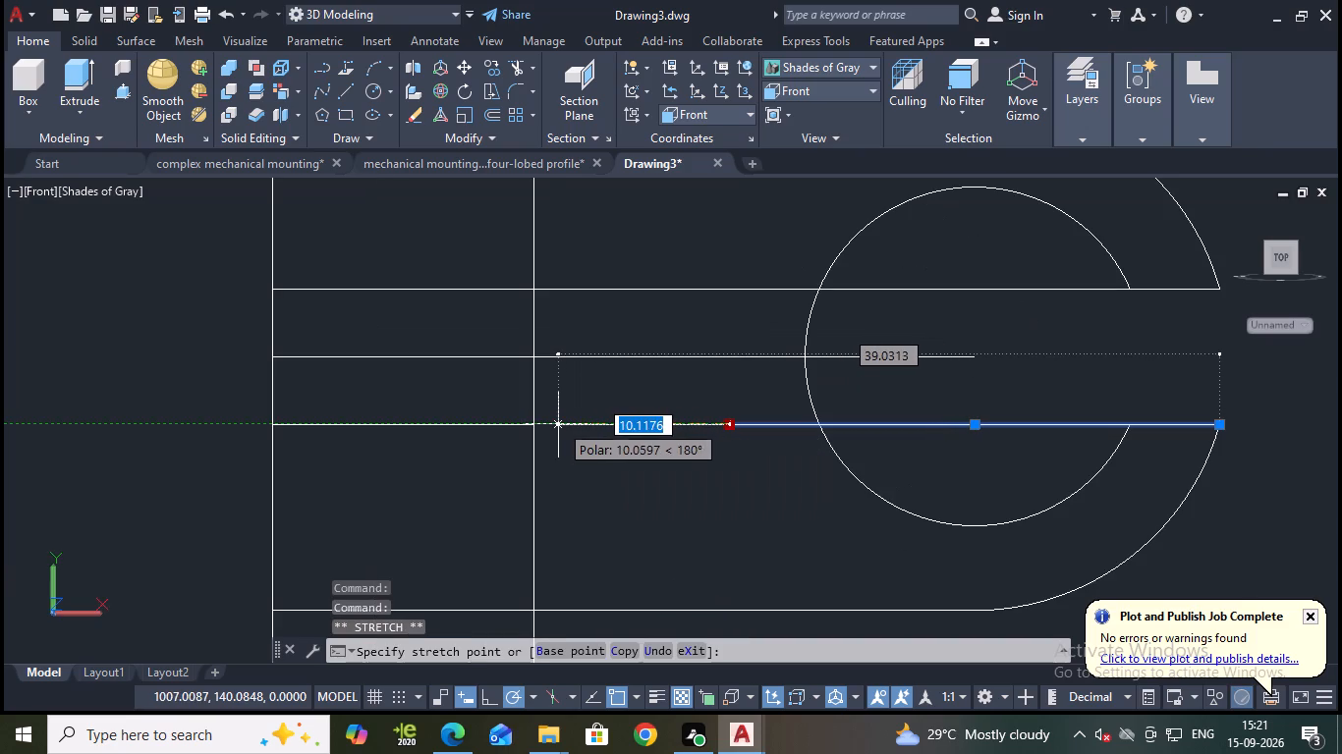
{"action": "left_click", "coordinate": [537, 424]}
{"action": "key", "text": "Escape"}
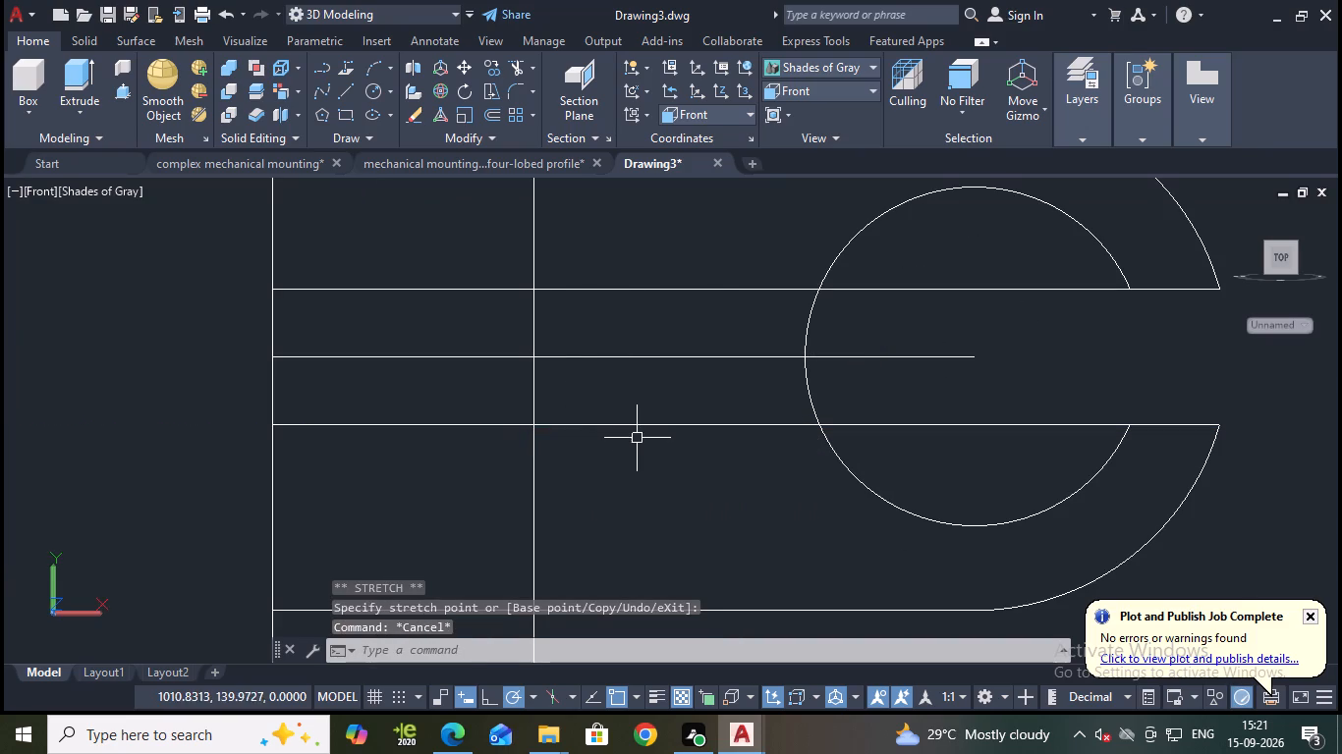
Trim the offset lines inside the inner circle, the inner circle's web-side arc between them, and the whole centre line.
{"action": "scroll", "coordinate": [643, 446], "scroll_direction": "down", "scroll_amount": 1}
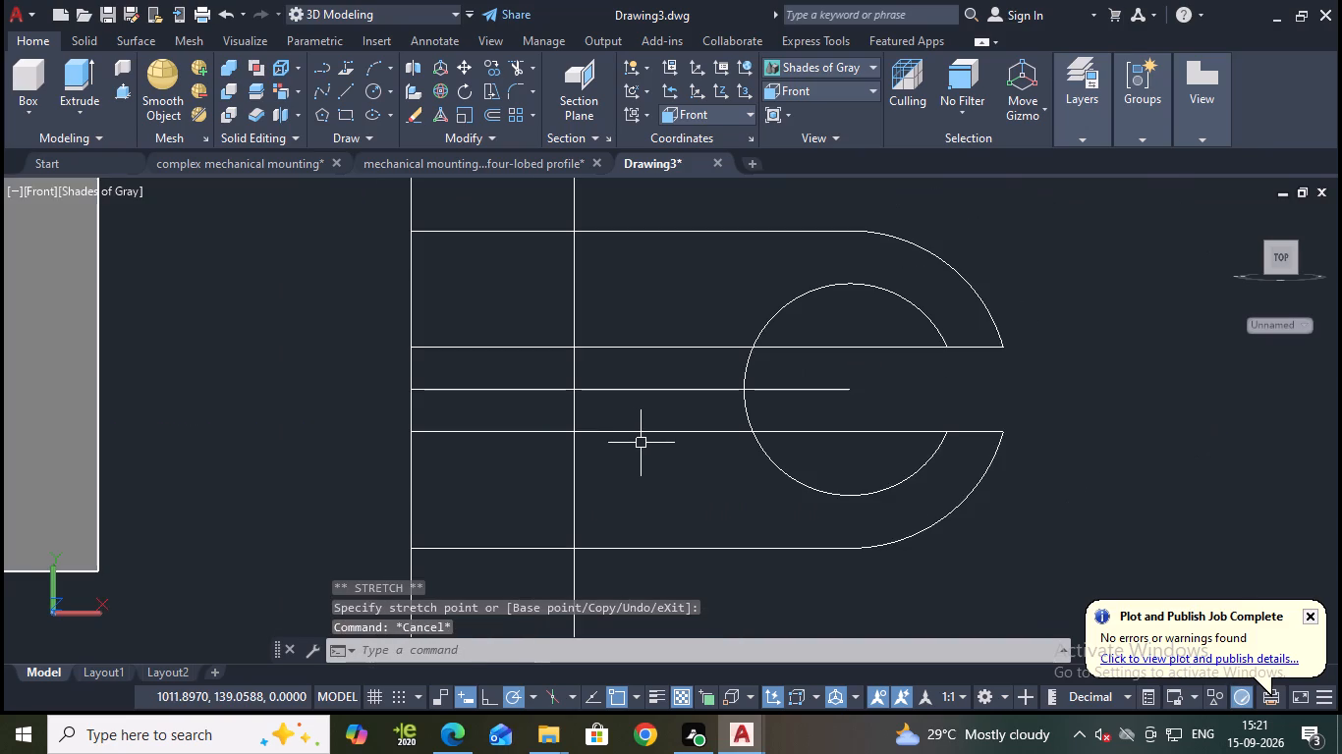
{"action": "type", "text": "tr"}
{"action": "key", "text": "Return"}
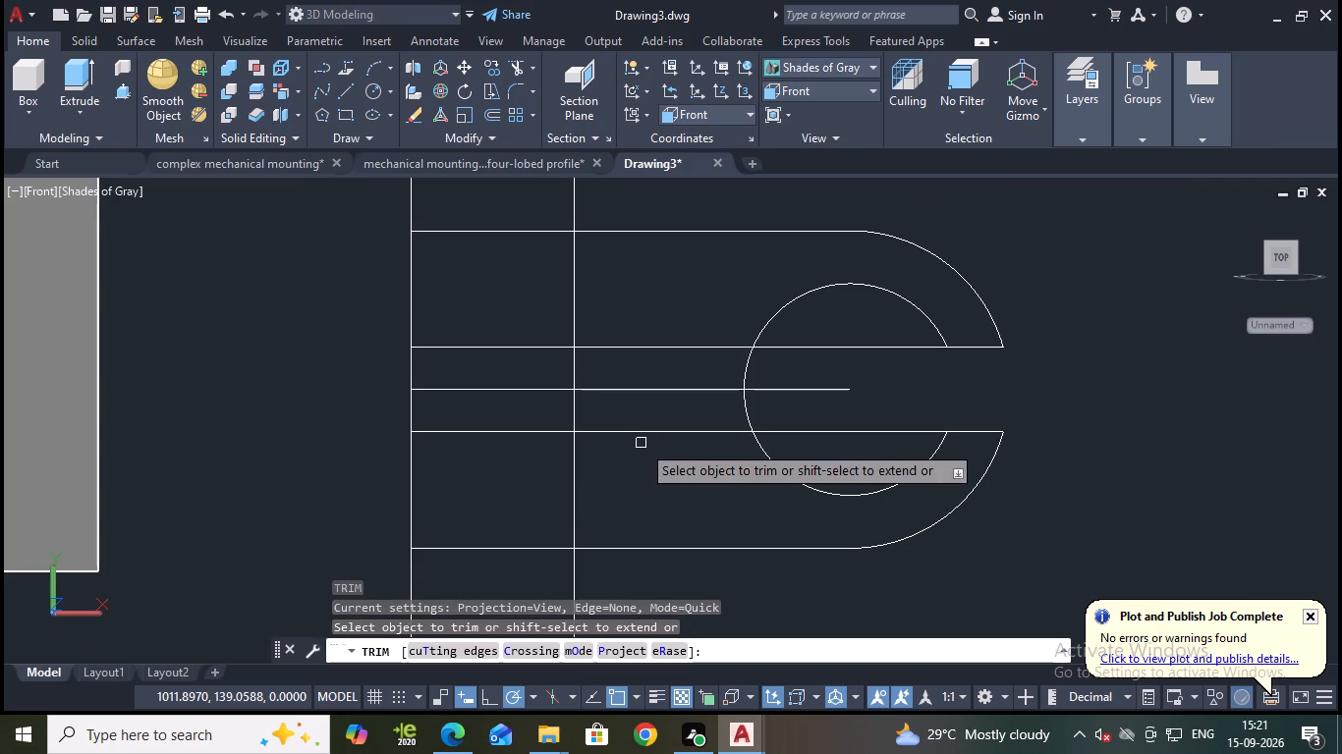
{"action": "left_click", "coordinate": [897, 349]}
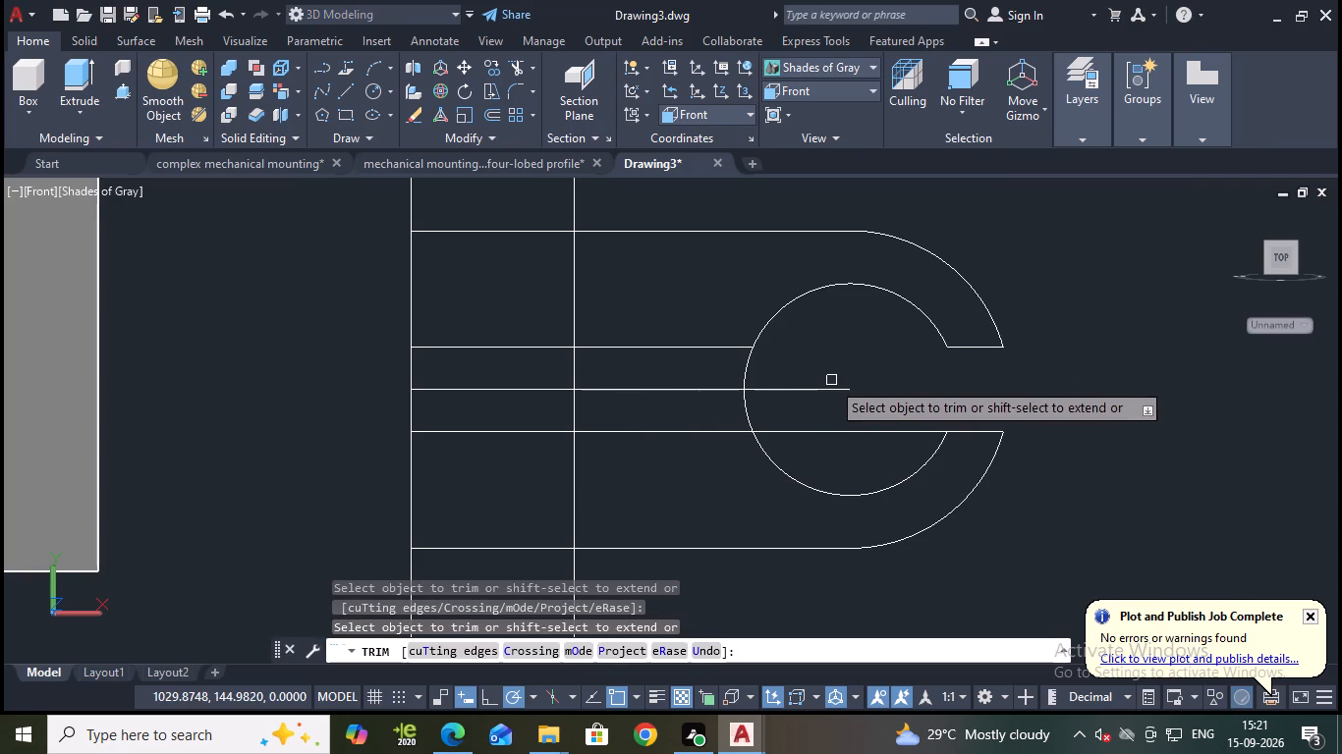
{"action": "left_click", "coordinate": [744, 375]}
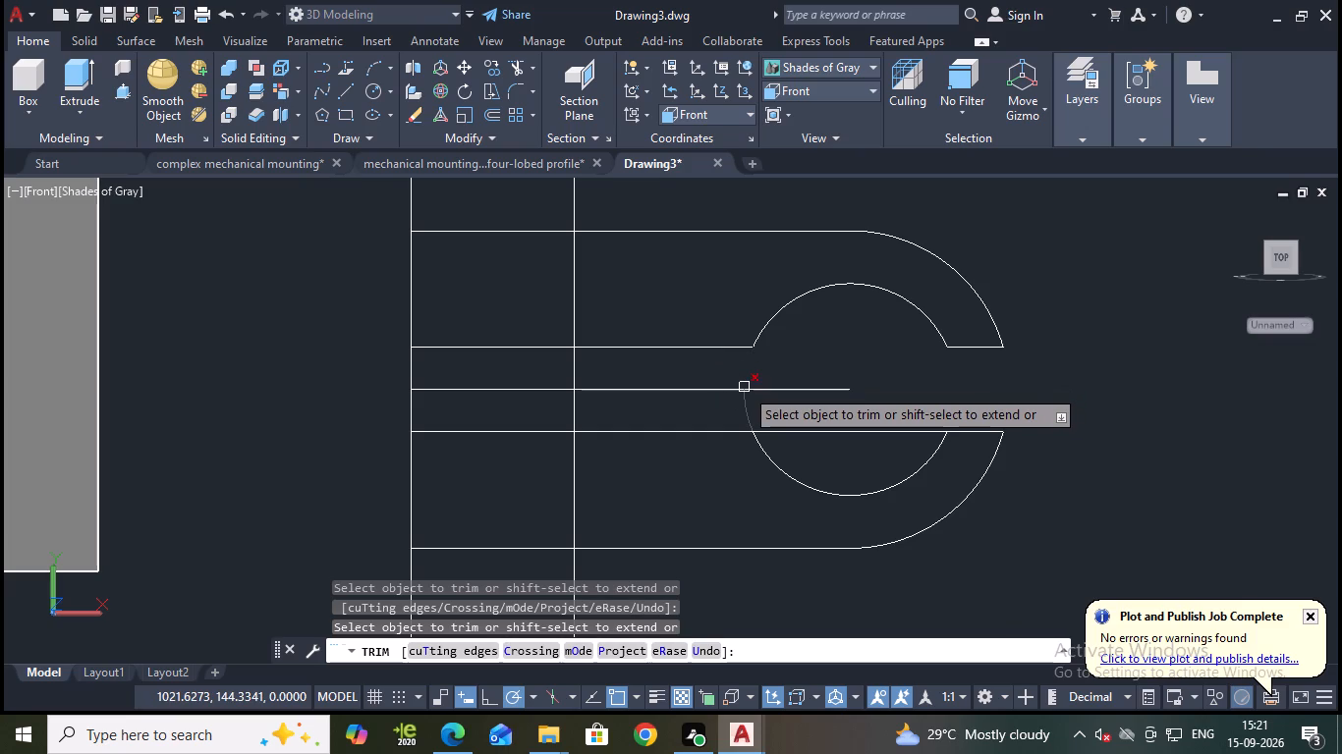
{"action": "left_click", "coordinate": [745, 388]}
{"action": "left_click", "coordinate": [750, 390]}
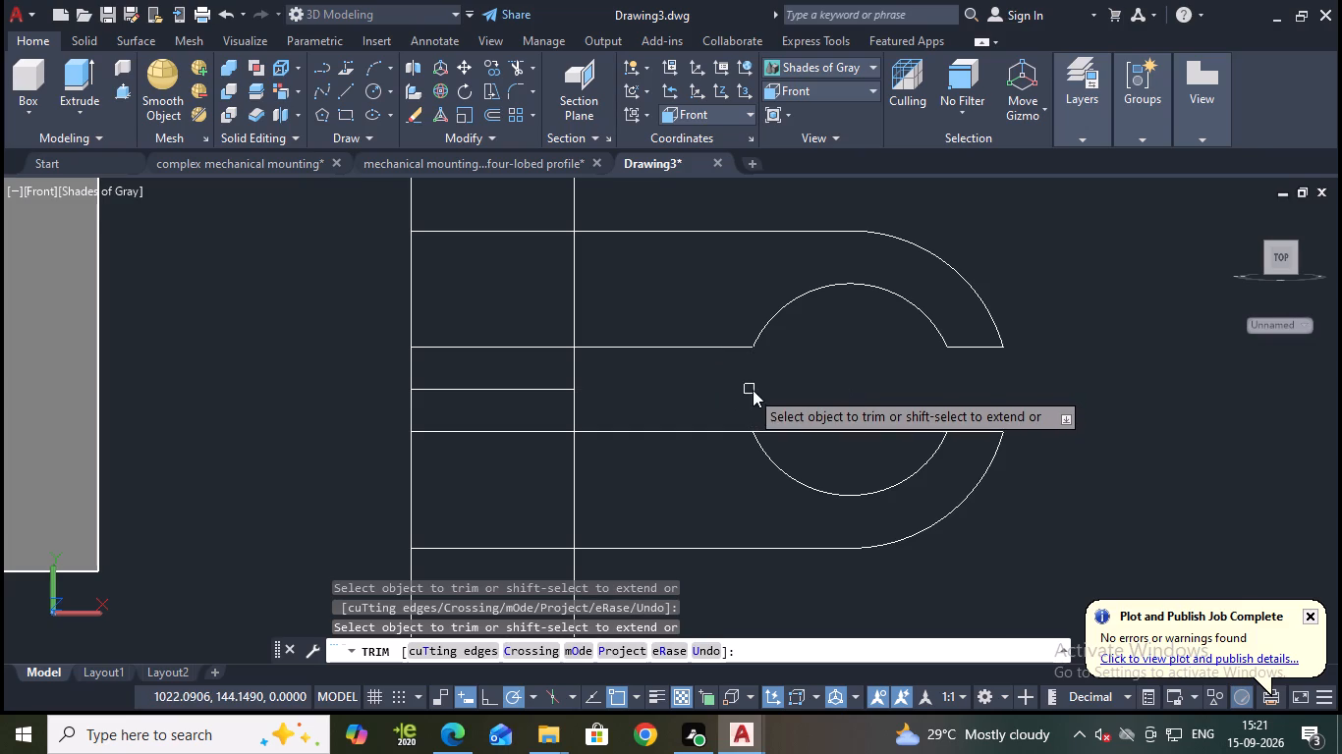
{"action": "left_click", "coordinate": [917, 433]}
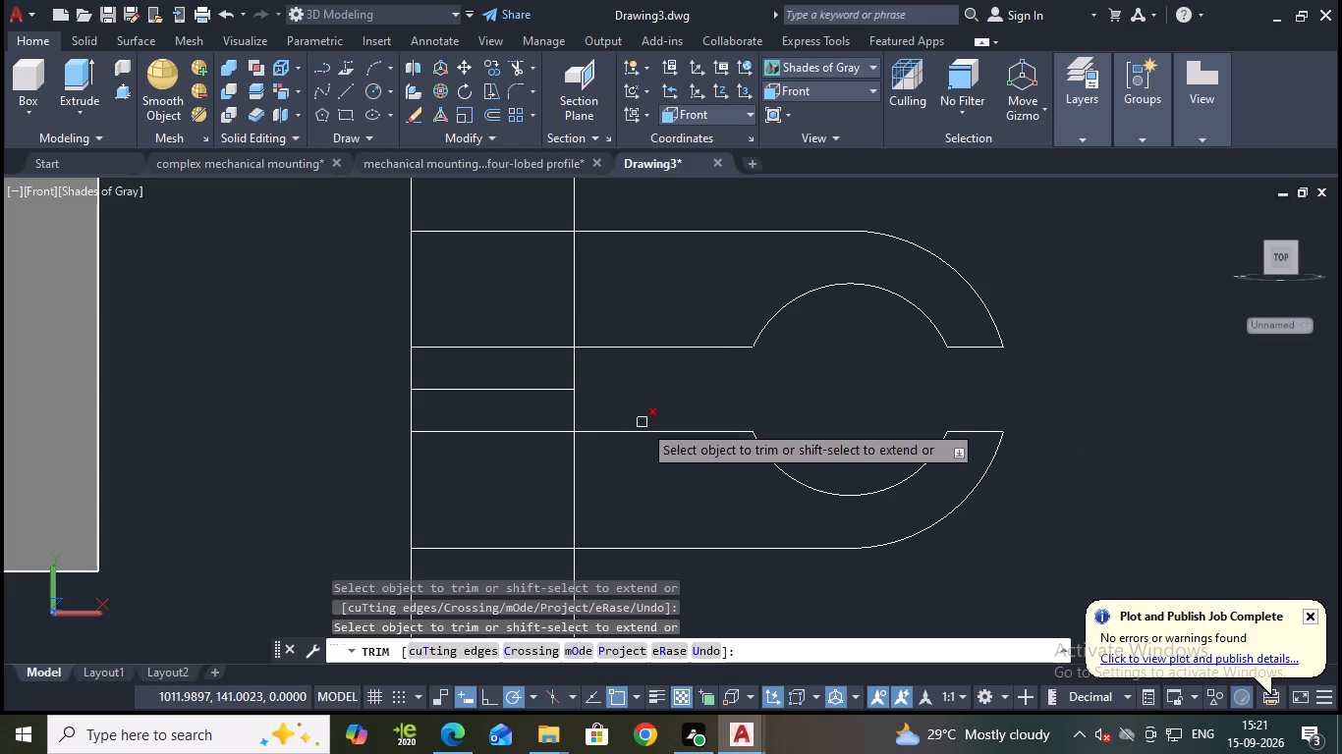
{"action": "left_click", "coordinate": [520, 392]}
{"action": "key", "text": "Escape"}
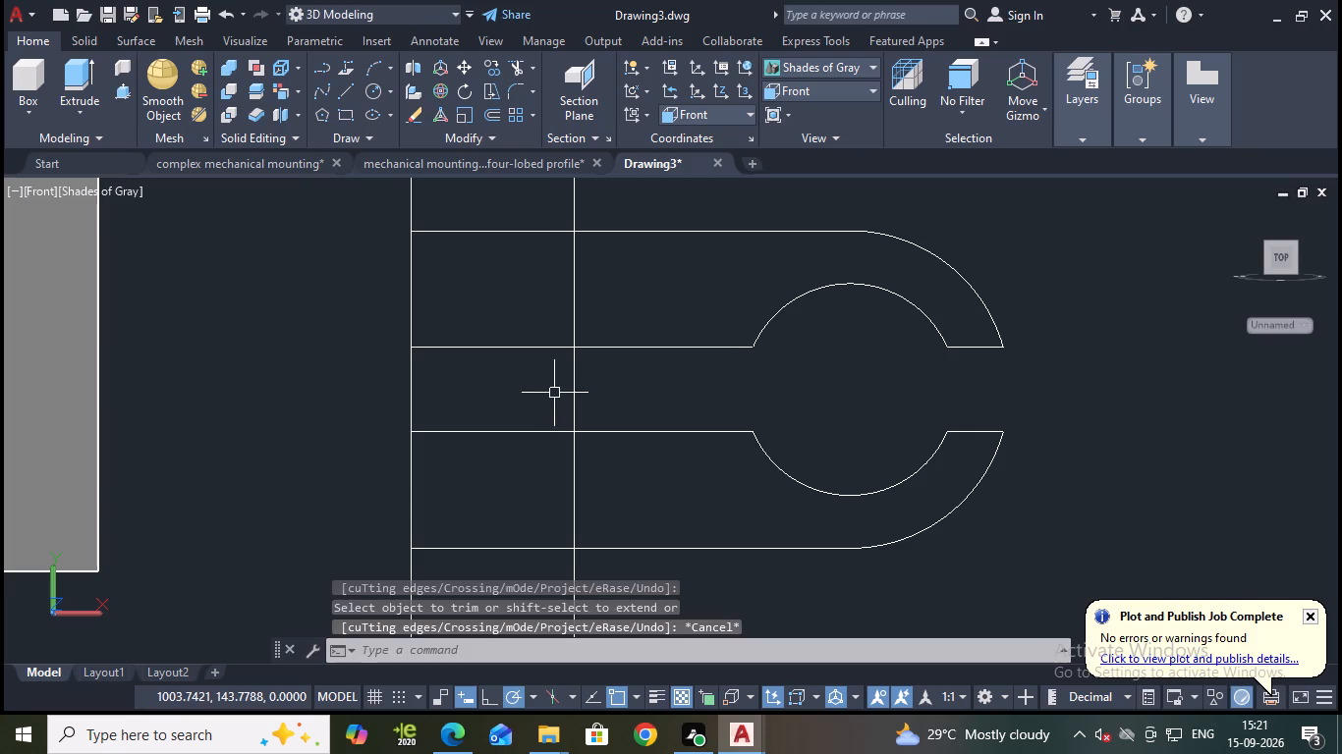
Erase the farther vertical line crossing the slotted profile's straight arms.
{"action": "left_click", "coordinate": [571, 393]}
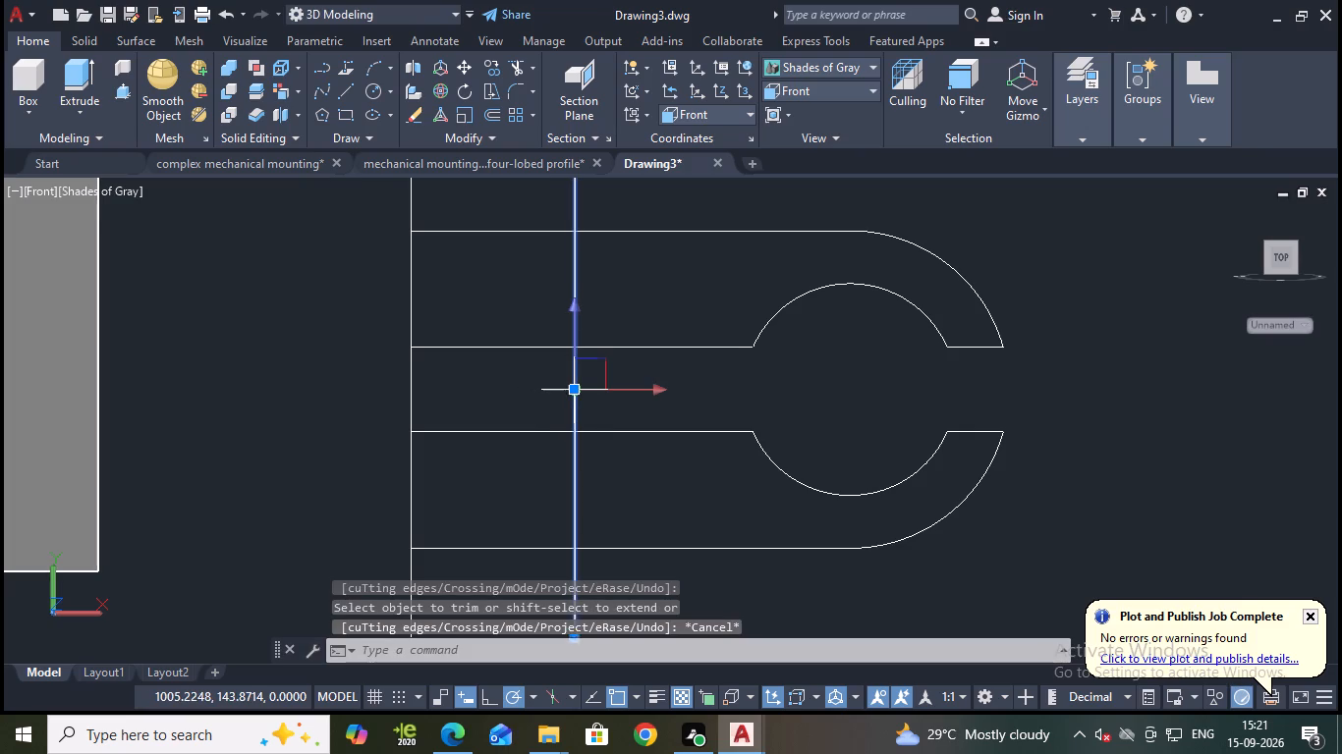
{"action": "key", "text": "e"}
{"action": "key", "text": "Return"}
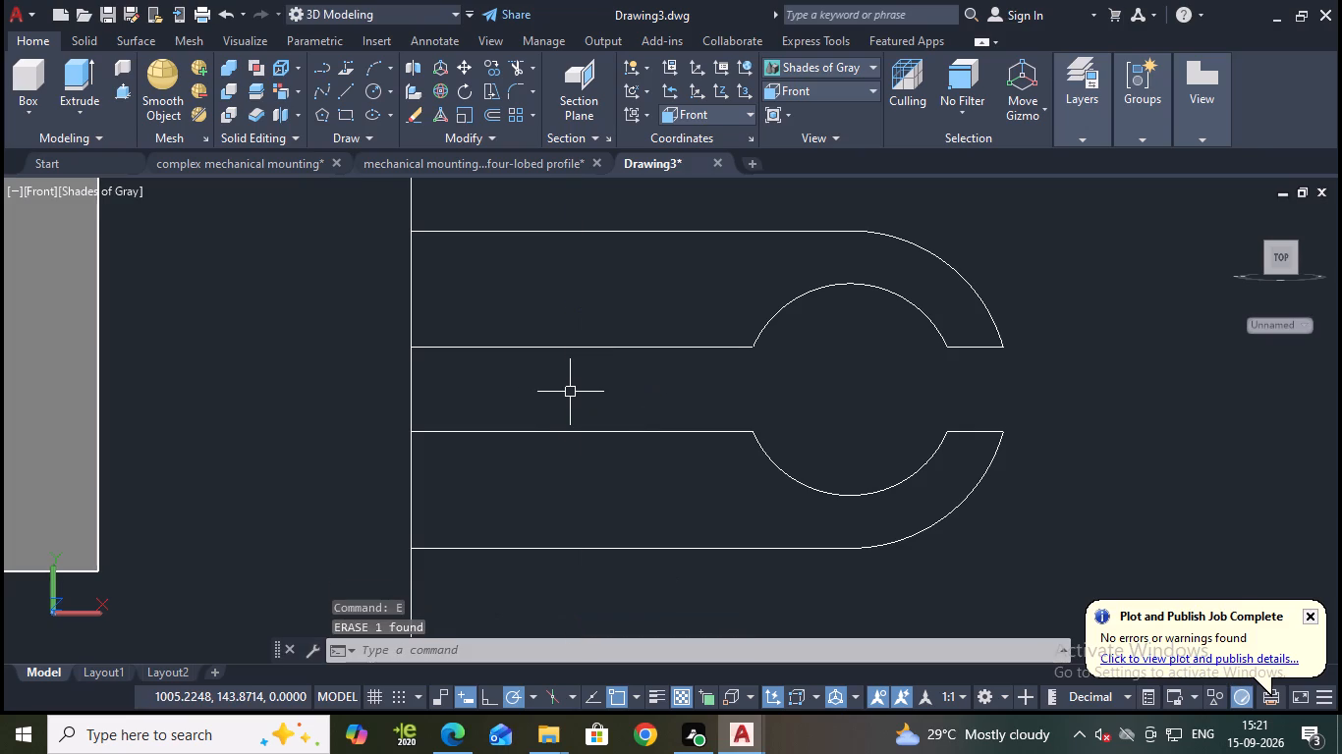
Join all the profile's lines and arcs into polylines, with the remaining vertical line included in the selection.
{"action": "scroll", "coordinate": [581, 395], "scroll_direction": "down", "scroll_amount": 1}
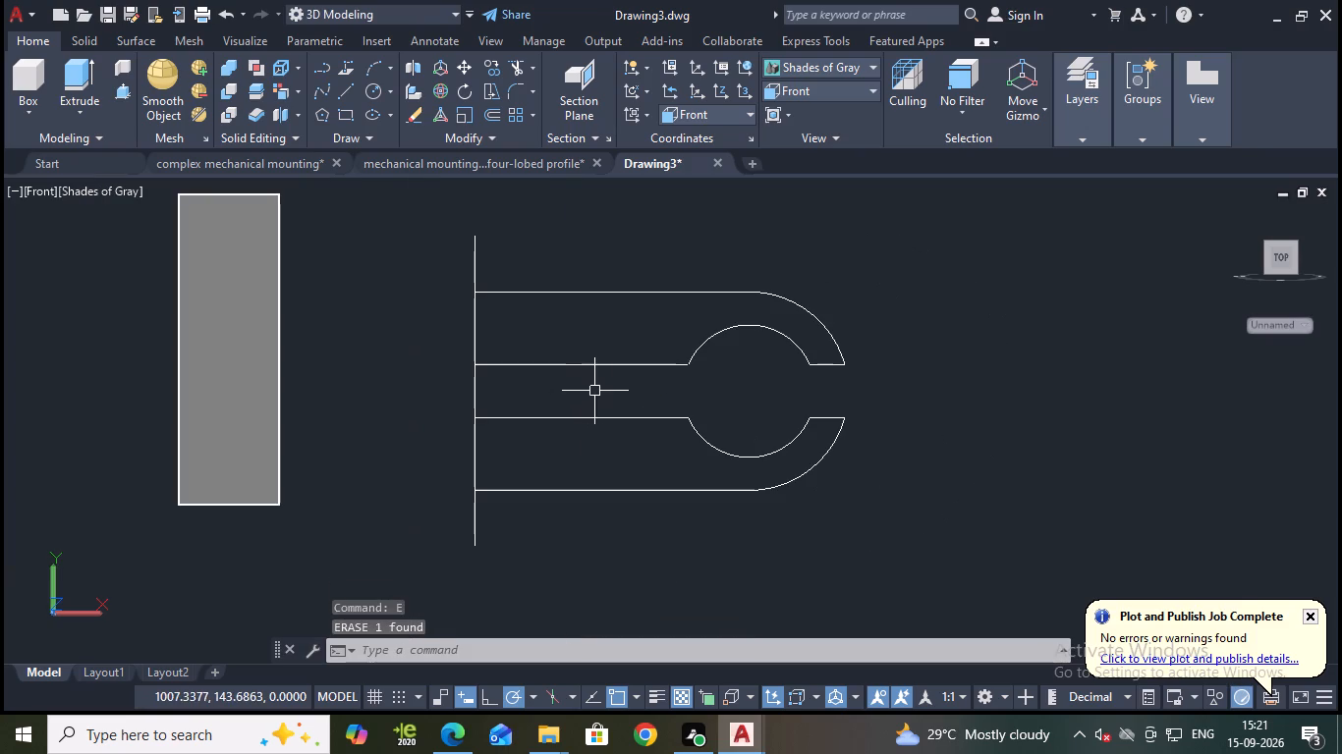
{"action": "scroll", "coordinate": [595, 384], "scroll_direction": "down", "scroll_amount": 1}
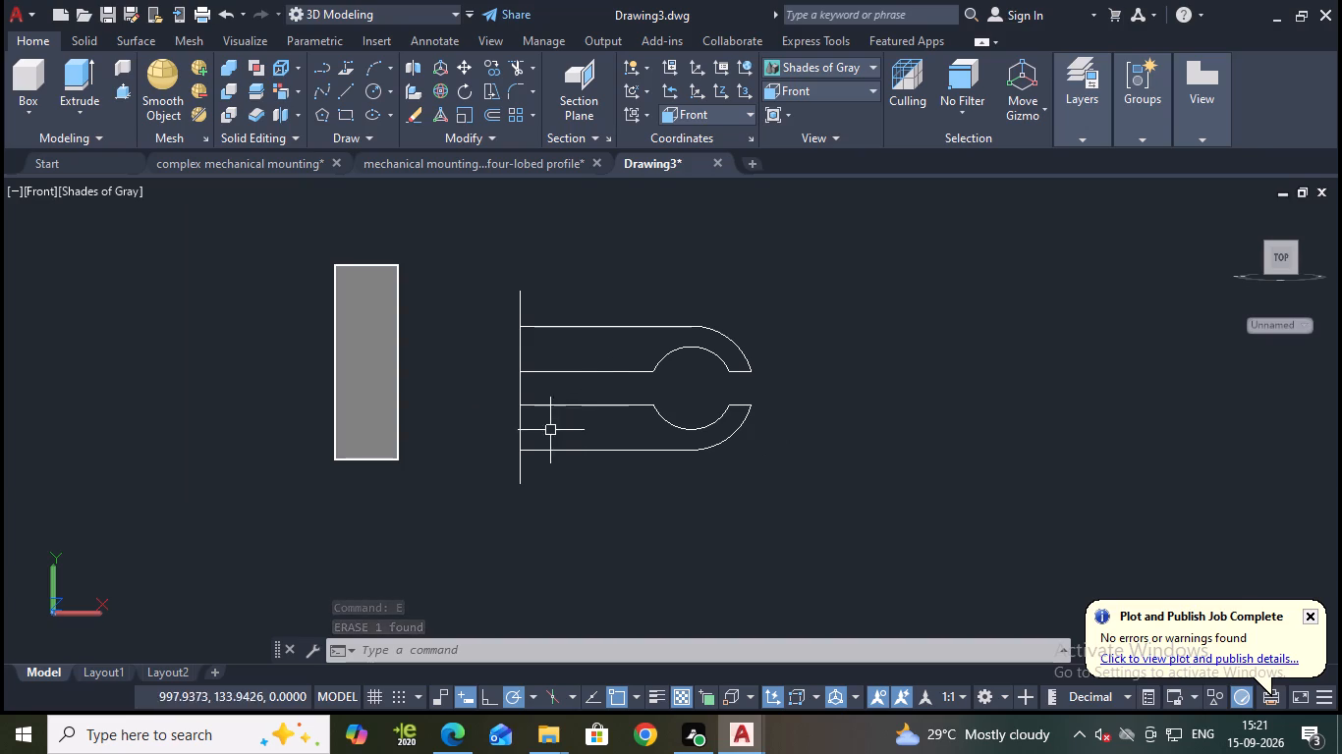
{"action": "scroll", "coordinate": [413, 402], "scroll_direction": "up", "scroll_amount": 1}
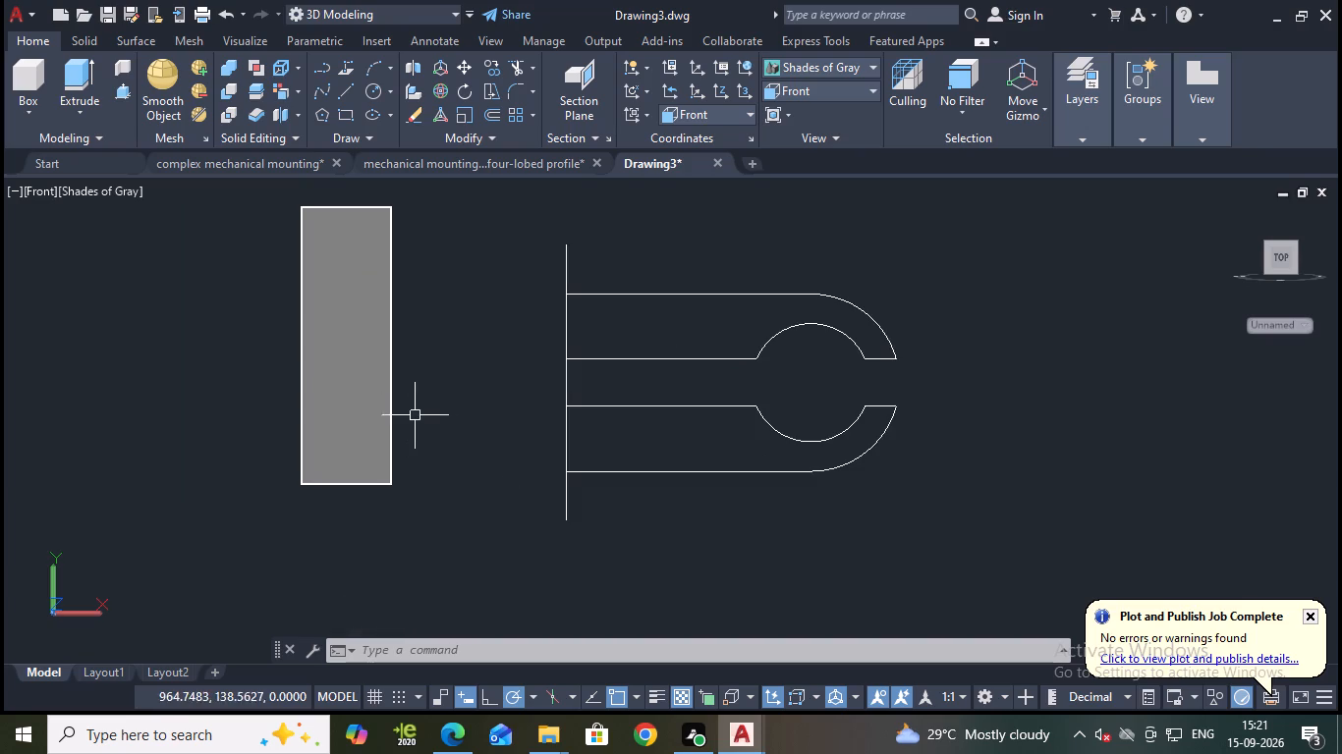
{"action": "left_click", "coordinate": [494, 213]}
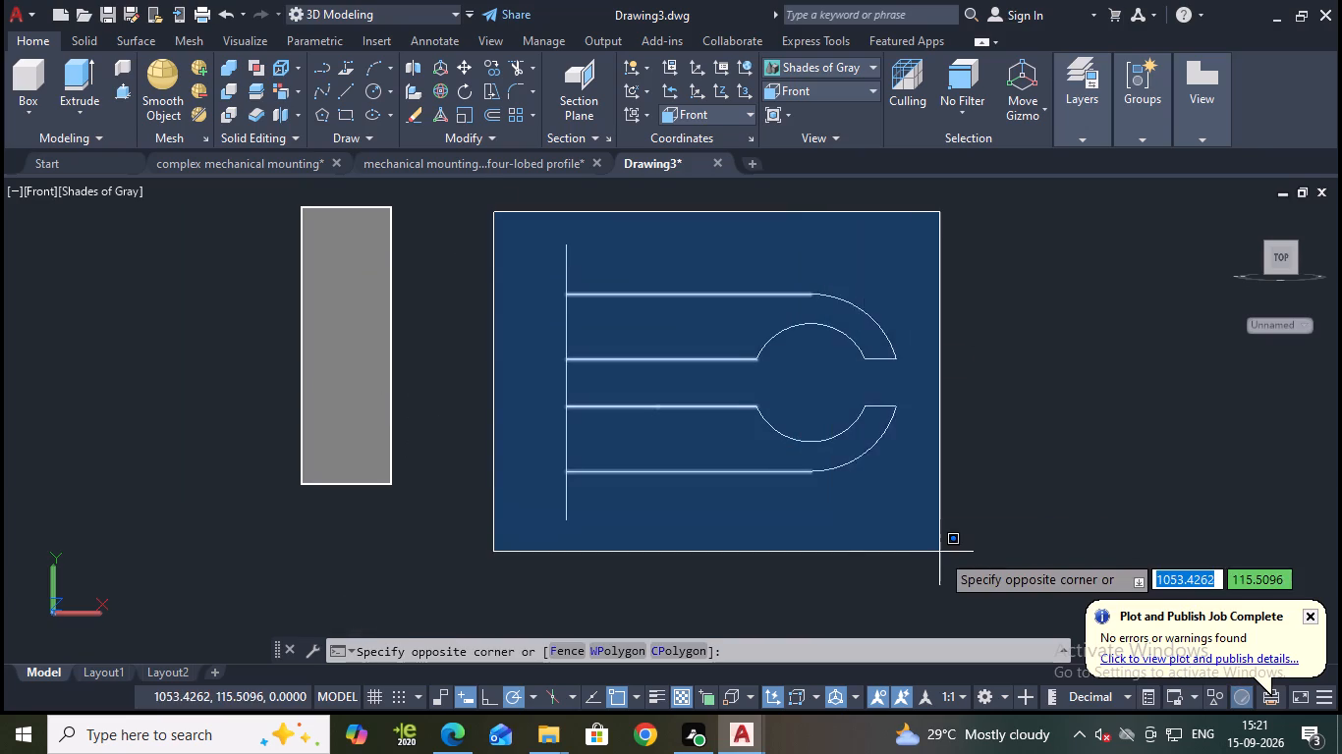
{"action": "left_click", "coordinate": [939, 549]}
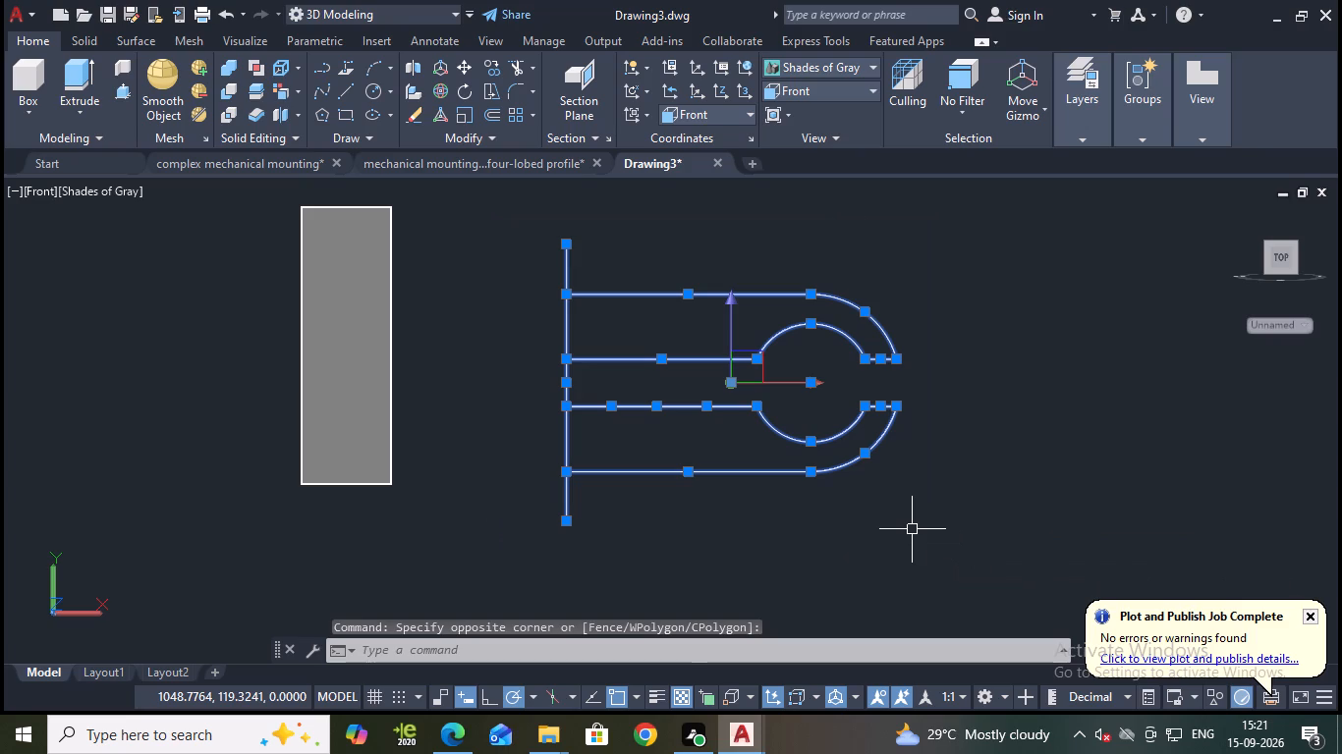
{"action": "key", "text": "j"}
{"action": "key", "text": "Return"}
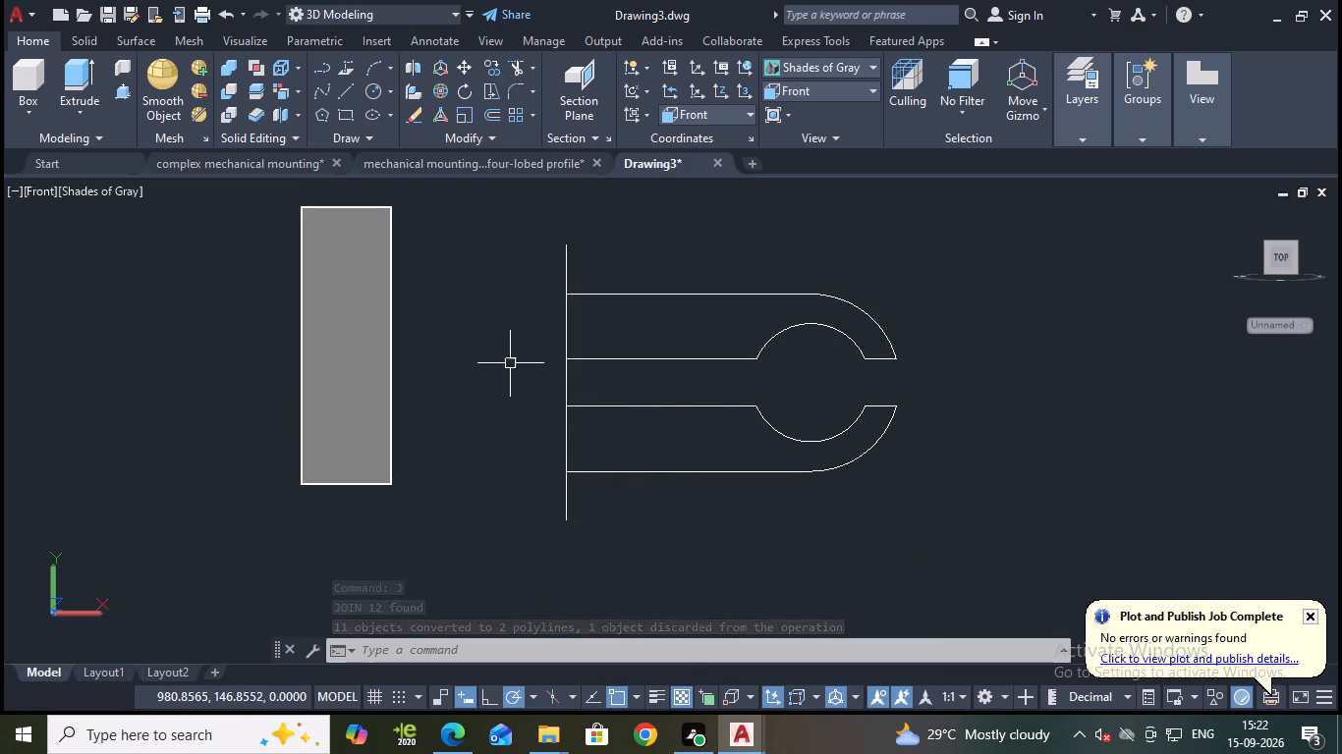
Move the profile and its vertical line from the line's lower endpoint to the block's bottom front corner on the profile side.
{"action": "left_click", "coordinate": [514, 212]}
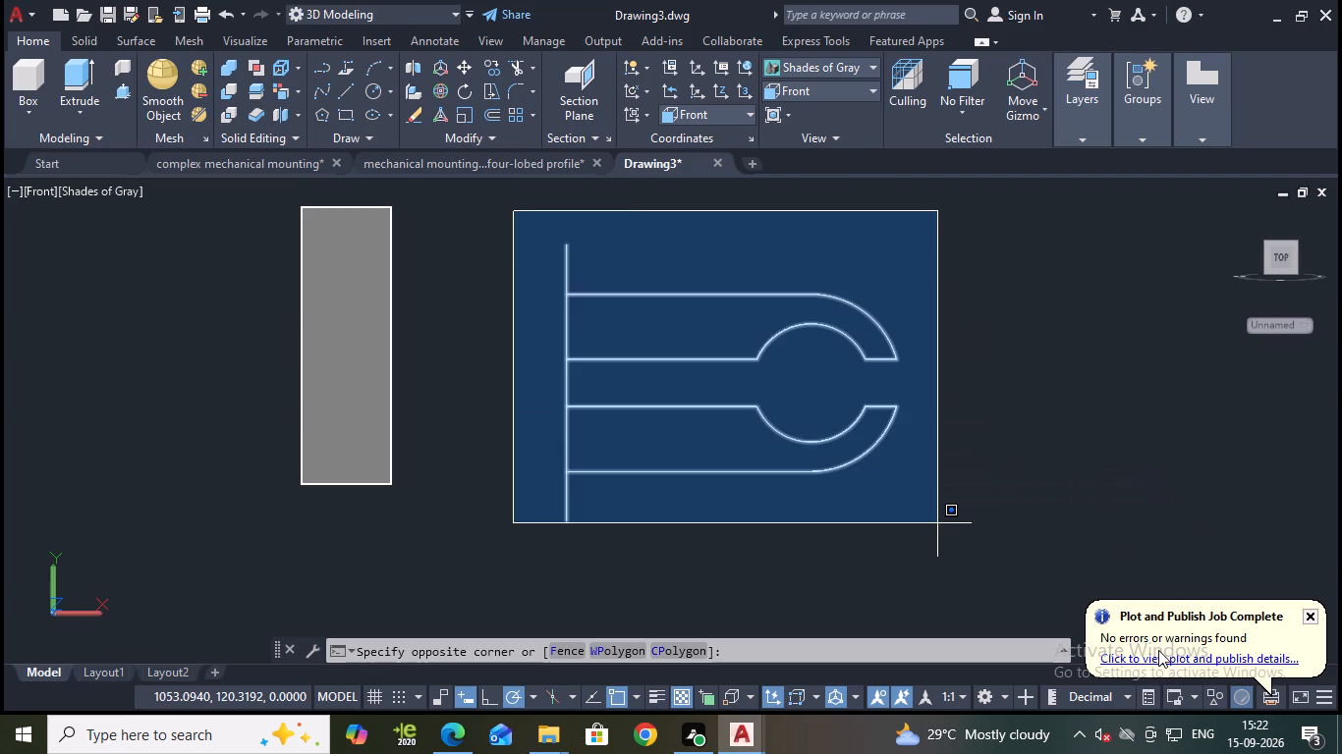
{"action": "left_click", "coordinate": [1136, 659]}
{"action": "left_click", "coordinate": [1021, 565]}
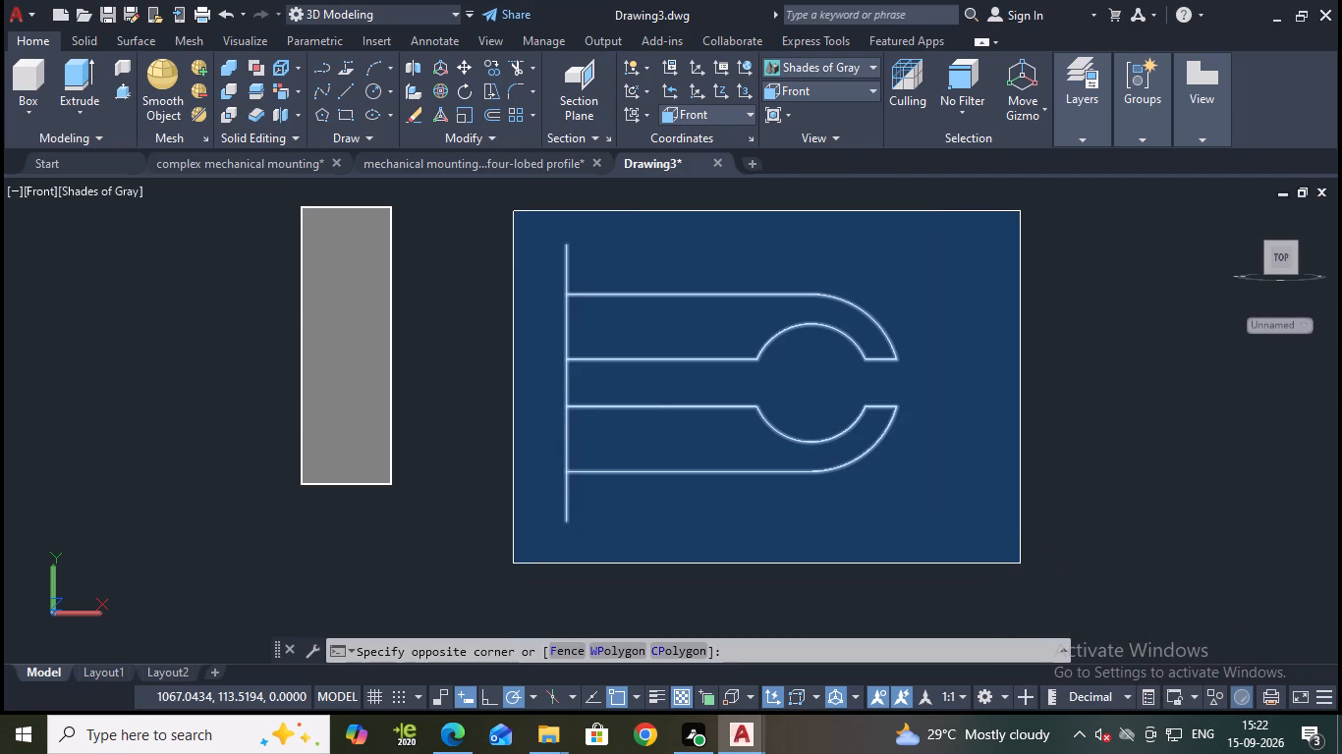
{"action": "key", "text": "m"}
{"action": "key", "text": "Return"}
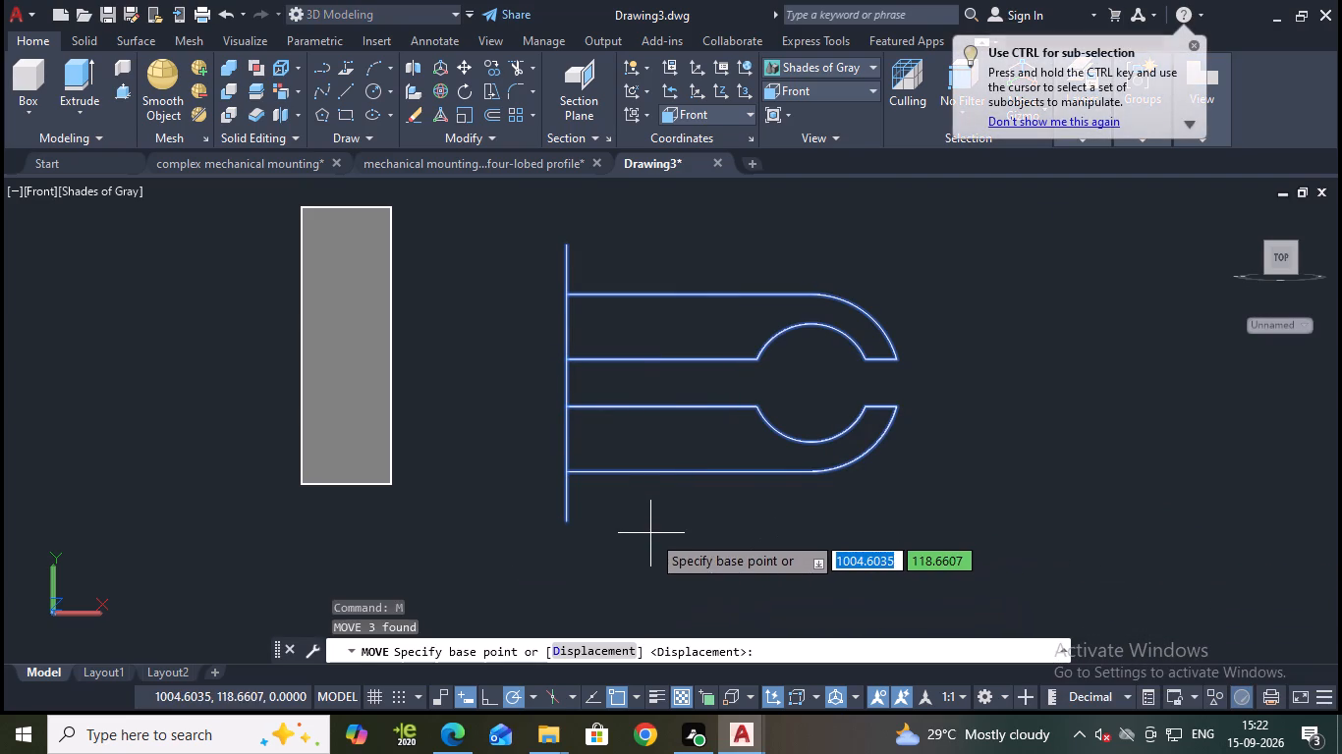
{"action": "left_click", "coordinate": [565, 517]}
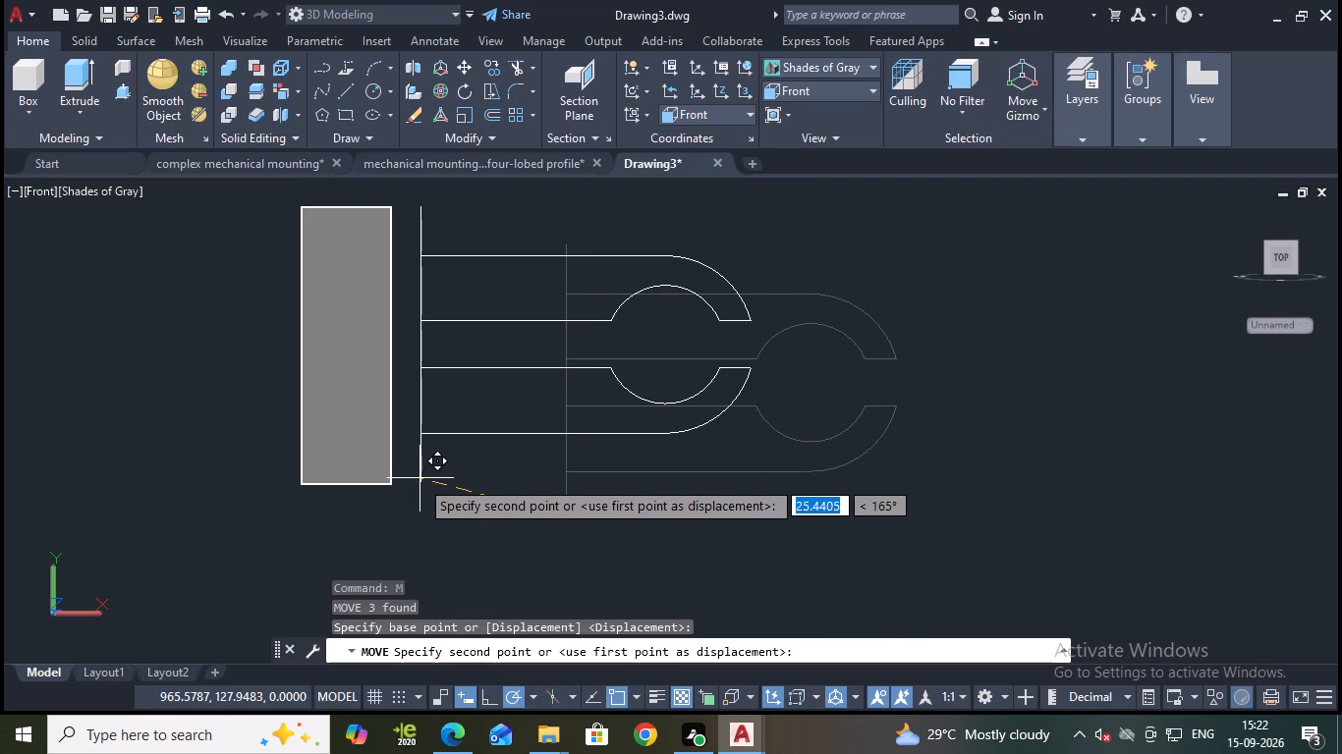
{"action": "middle_click_drag", "start_coordinate": [418, 484], "coordinate": [517, 492]}
{"action": "scroll", "coordinate": [485, 484], "scroll_direction": "up", "scroll_amount": 2}
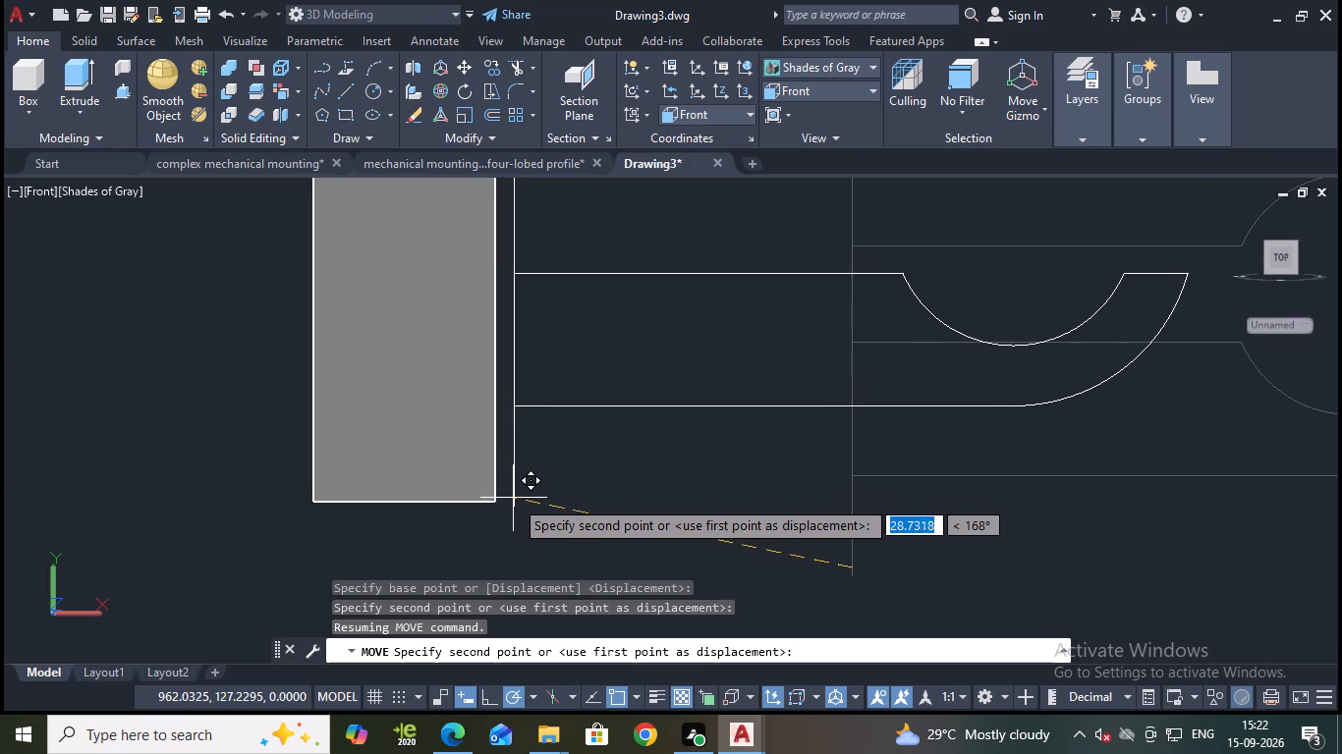
{"action": "middle_click", "coordinate": [518, 507], "text": "shift"}
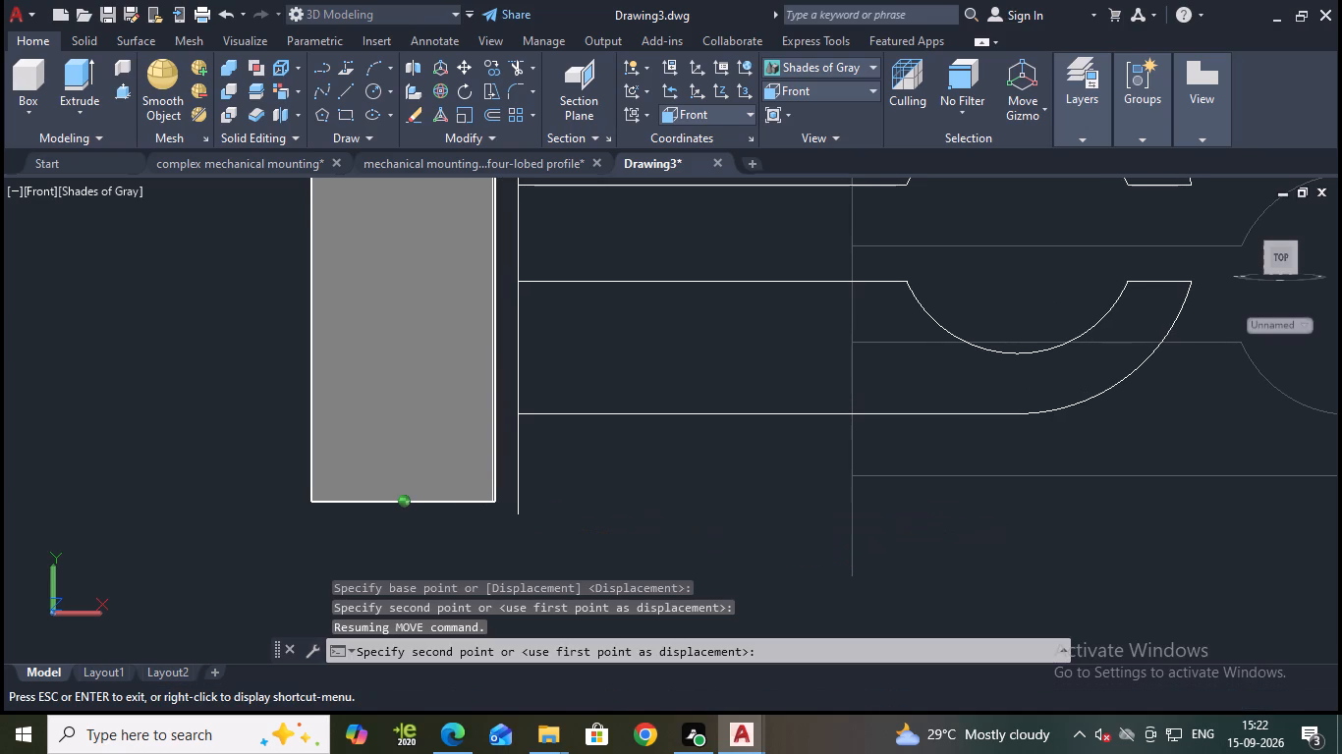
{"action": "scroll", "coordinate": [498, 504], "scroll_direction": "up", "scroll_amount": 2}
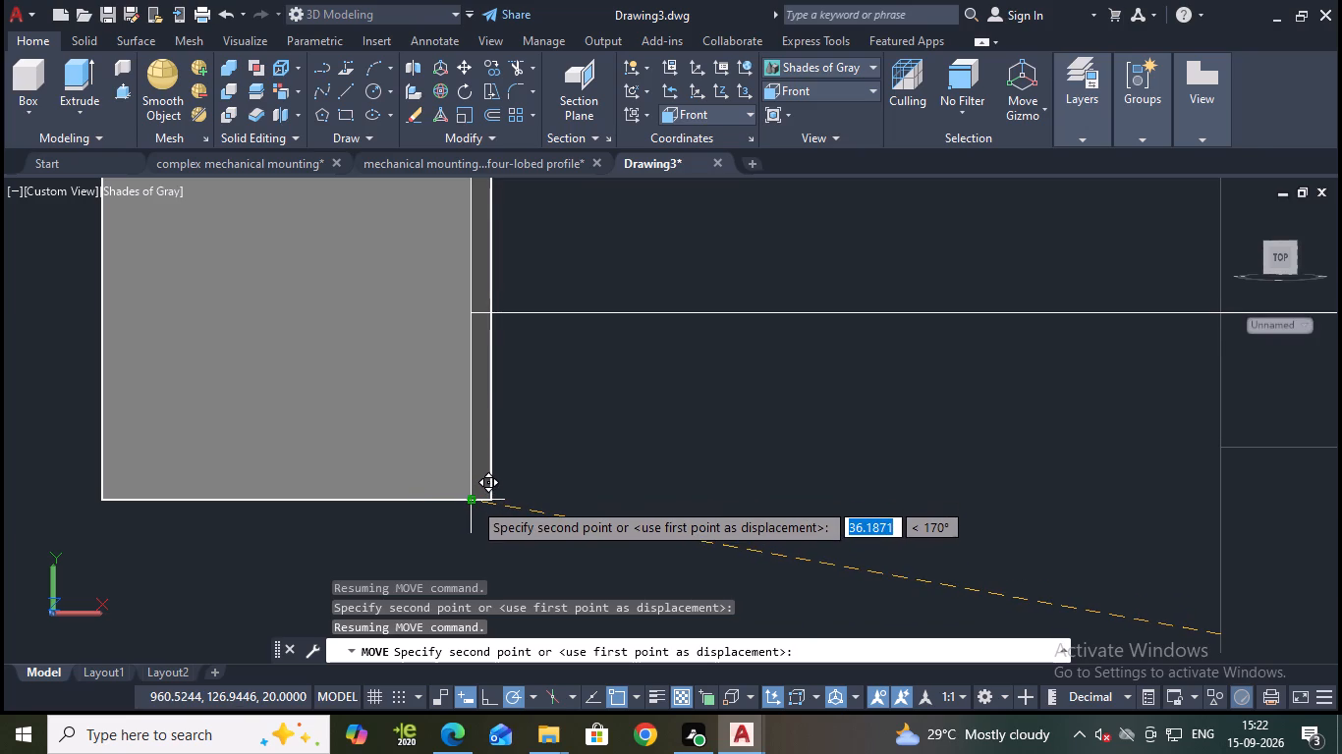
{"action": "left_click", "coordinate": [473, 501]}
Examine in SW Isometric and orbited views how the moved profile and vertical line meet the block's front edge.
{"action": "scroll", "coordinate": [510, 498], "scroll_direction": "down", "scroll_amount": 3}
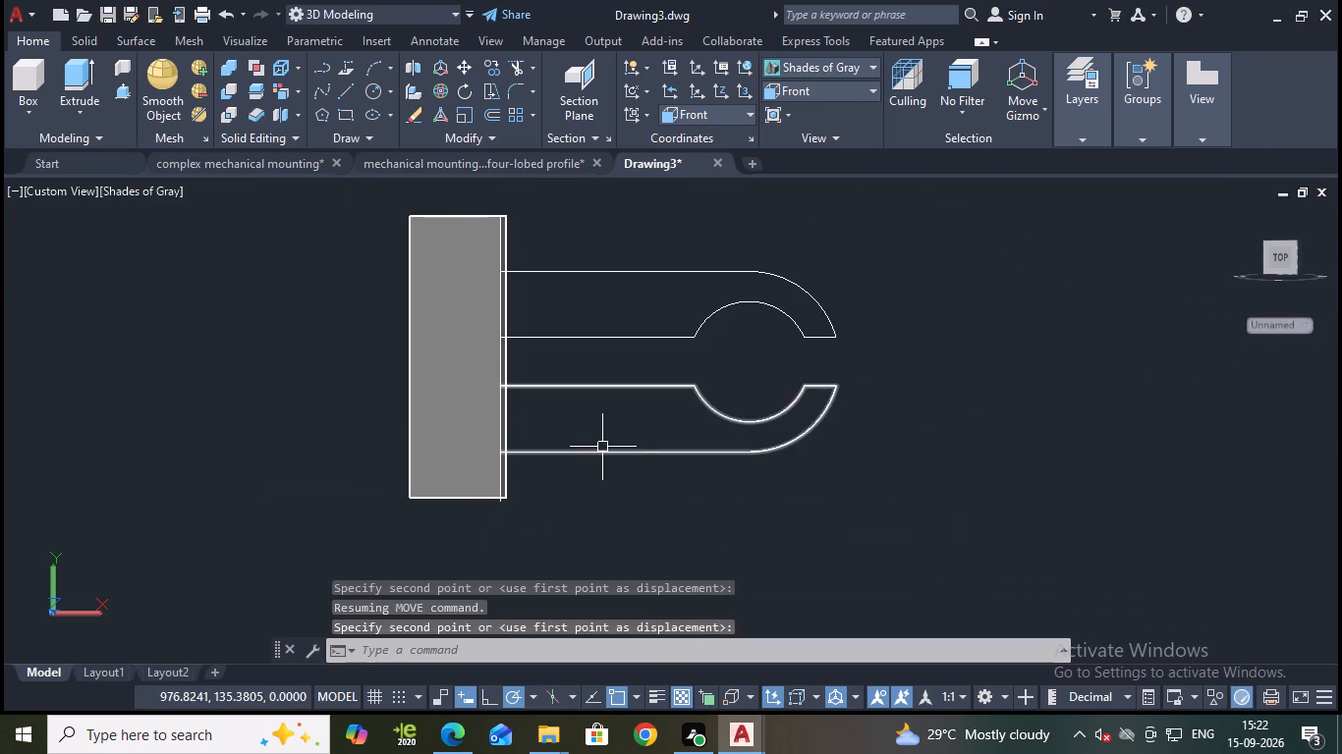
{"action": "left_click", "coordinate": [810, 99]}
{"action": "left_click", "coordinate": [824, 188]}
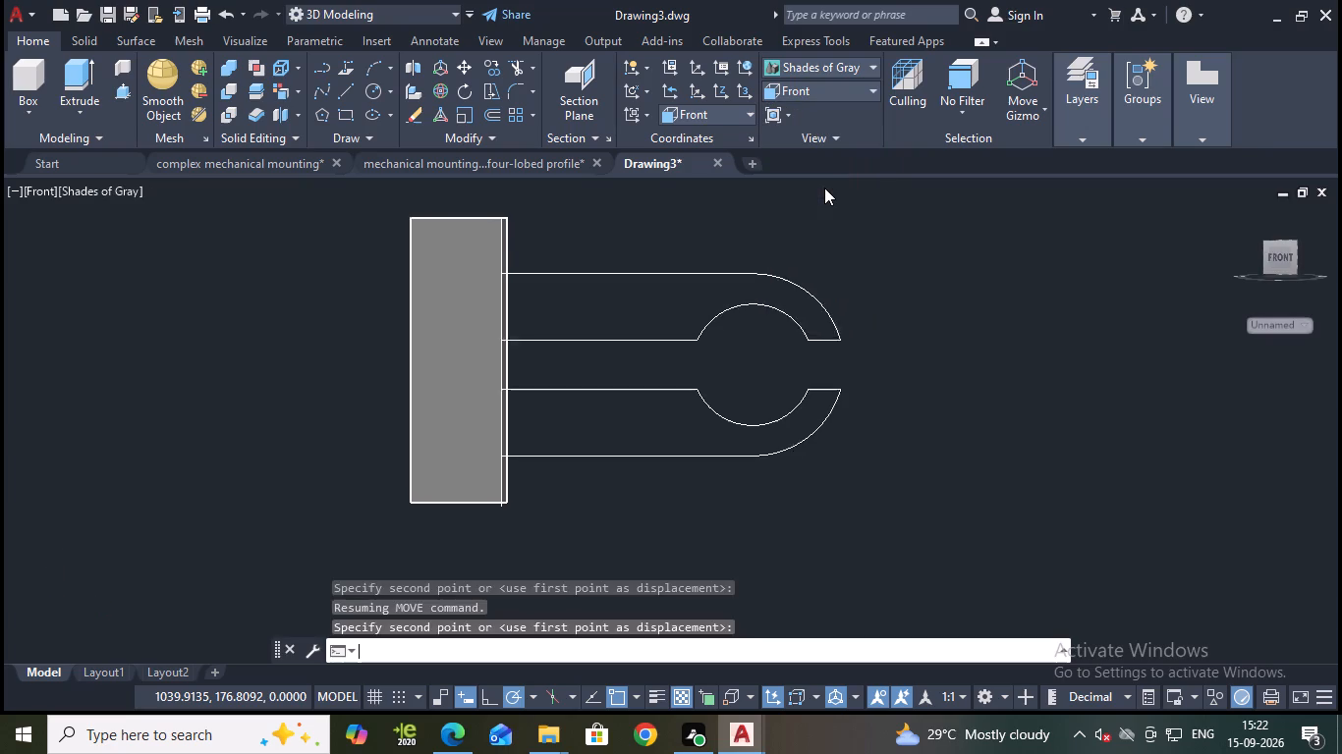
{"action": "left_click", "coordinate": [822, 101]}
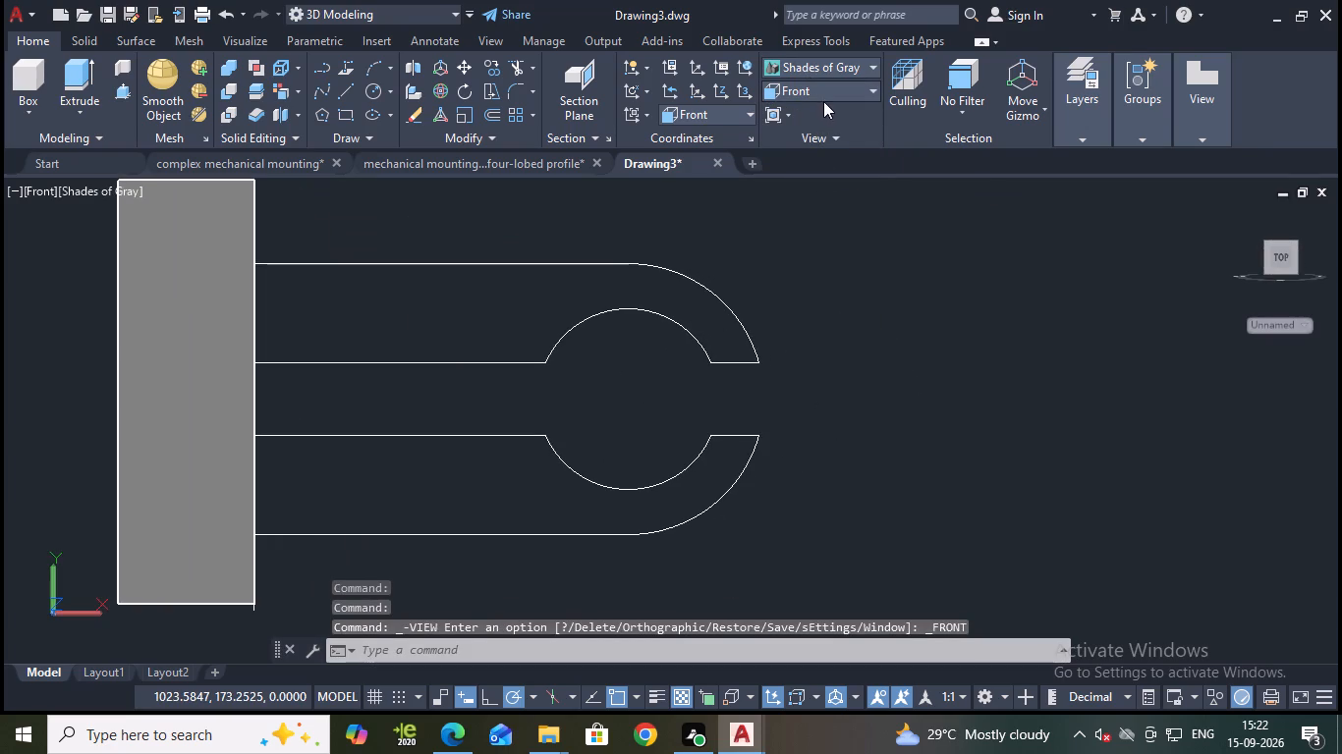
{"action": "left_click", "coordinate": [847, 232]}
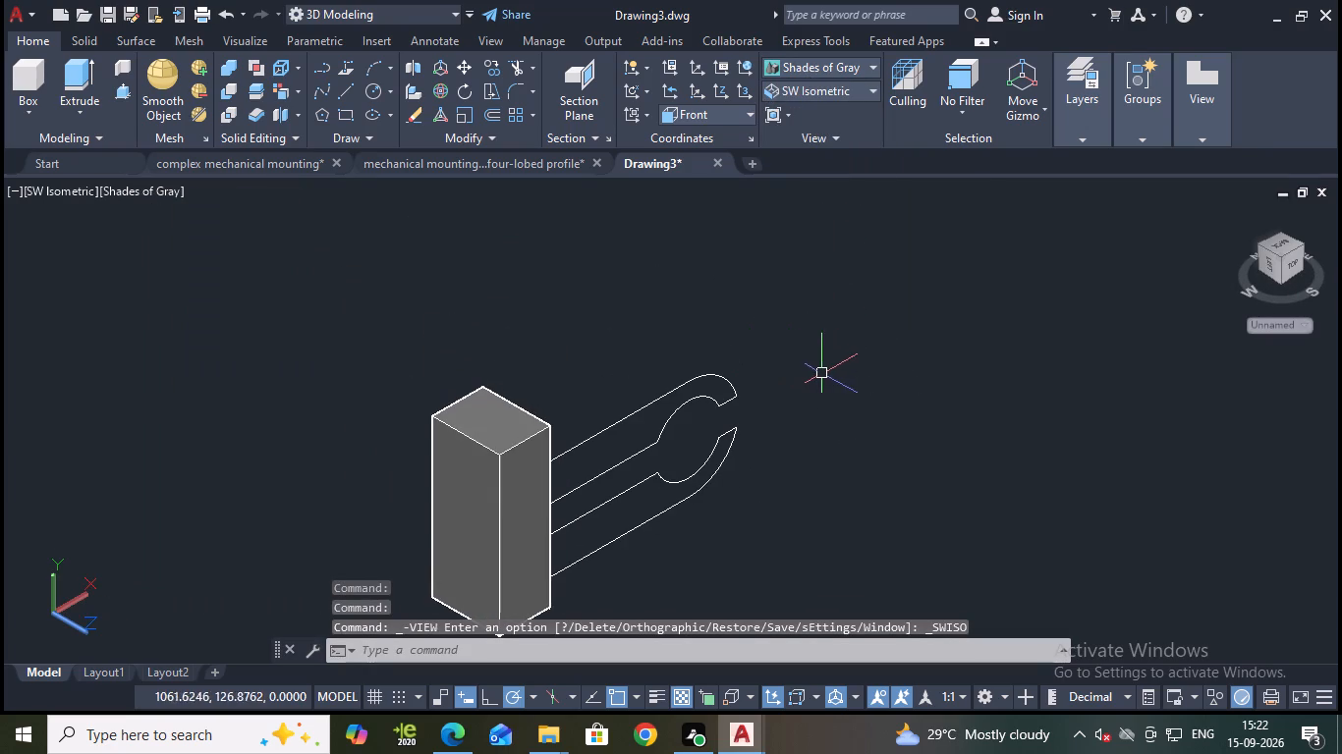
{"action": "middle_click_drag", "start_coordinate": [861, 404], "coordinate": [663, 402], "text": "shift"}
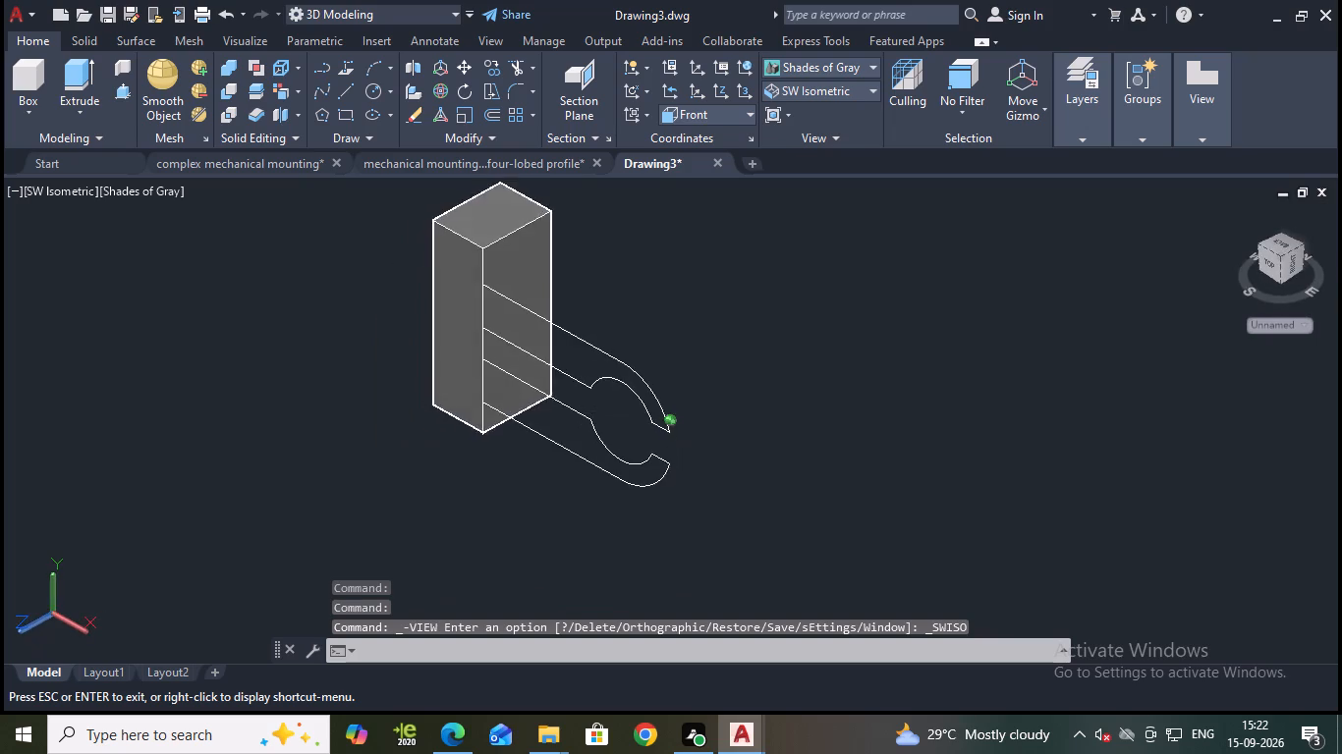
{"action": "middle_click_drag", "start_coordinate": [663, 402], "coordinate": [646, 357], "text": "shift"}
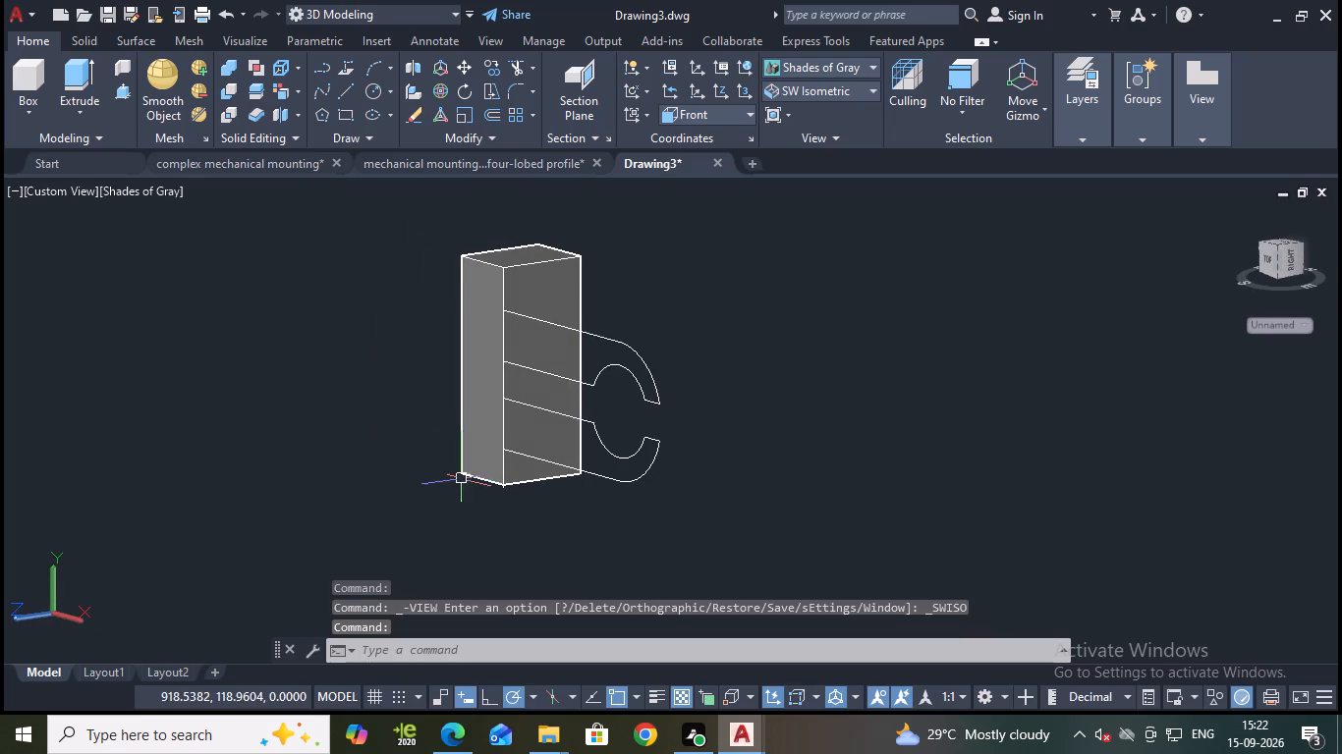
{"action": "scroll", "coordinate": [462, 479], "scroll_direction": "up", "scroll_amount": 1}
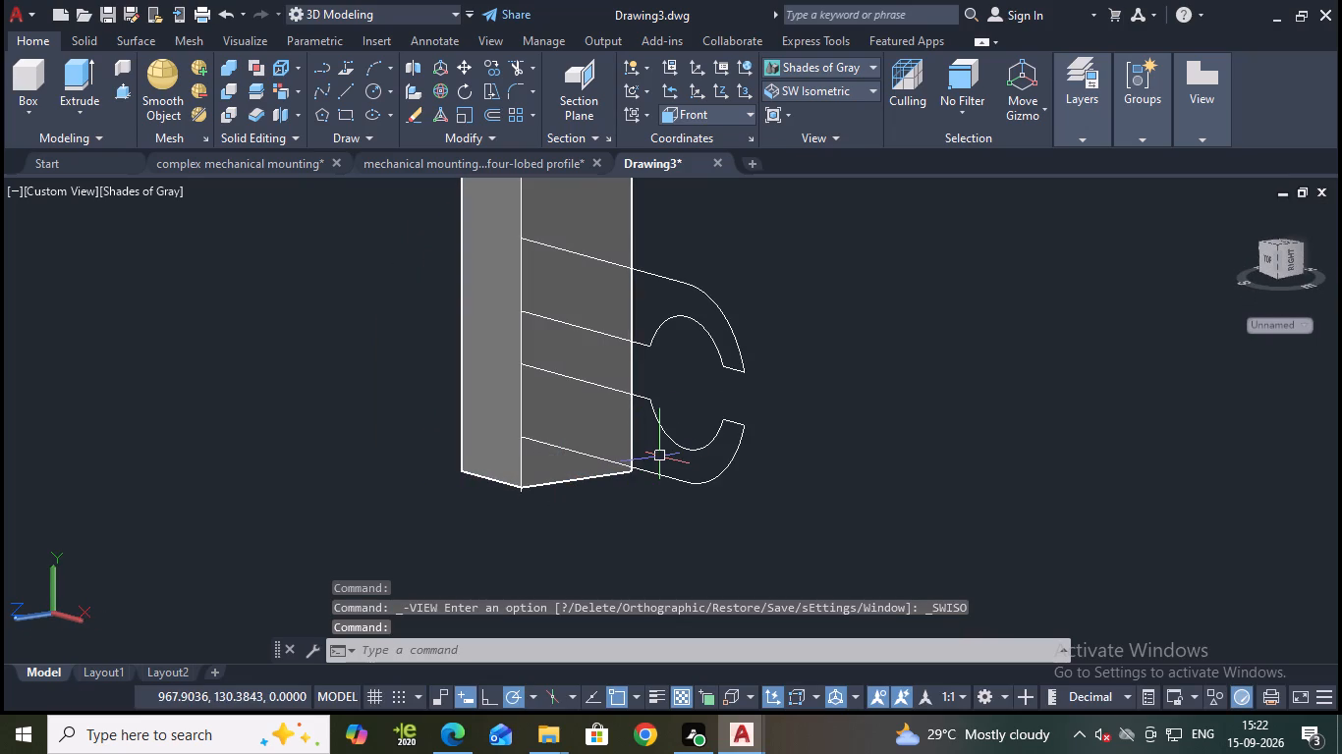
{"action": "left_click", "coordinate": [673, 447]}
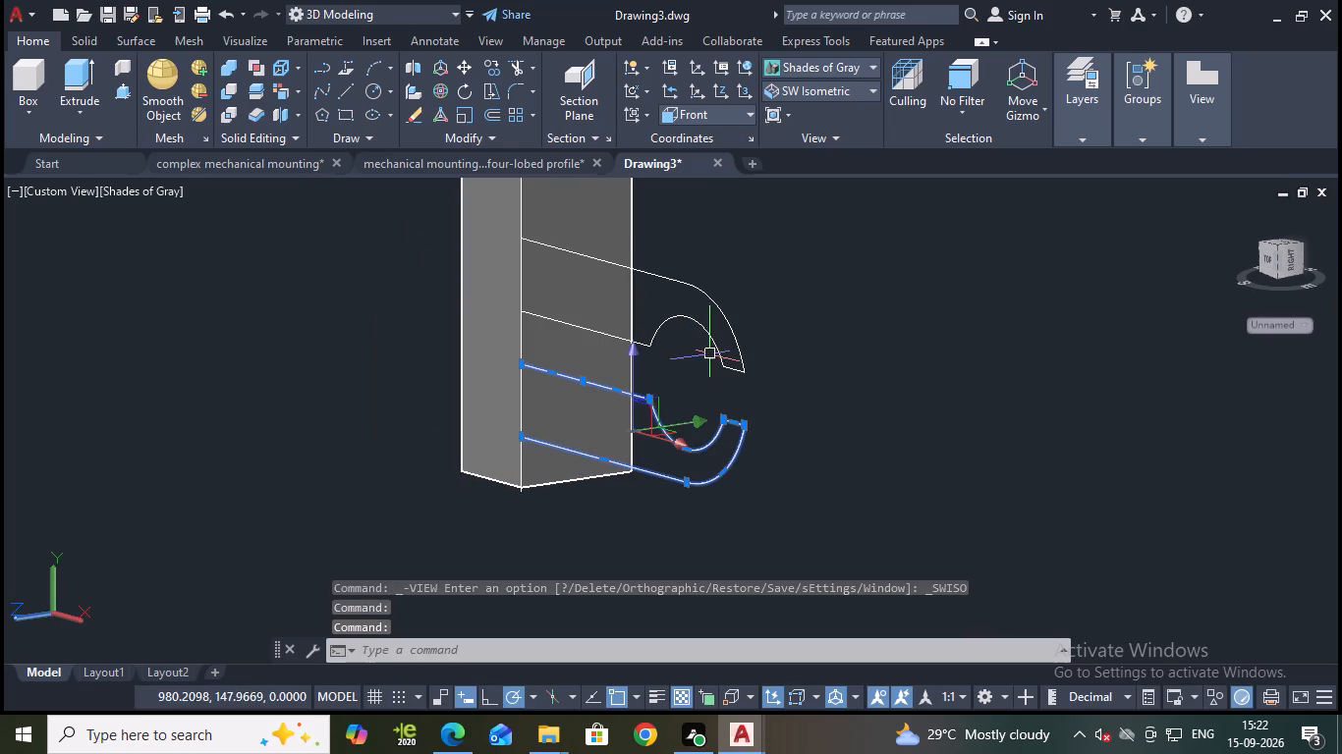
{"action": "left_click", "coordinate": [716, 355]}
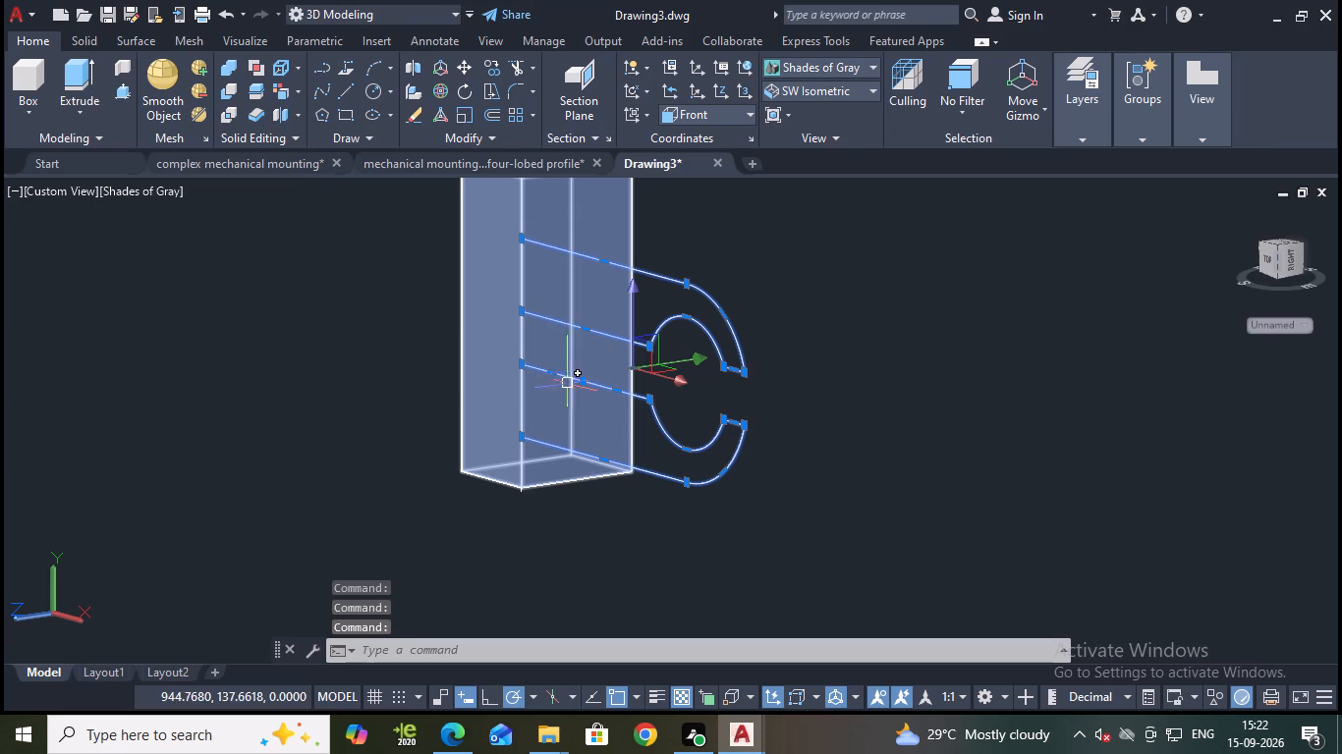
{"action": "scroll", "coordinate": [562, 438], "scroll_direction": "up", "scroll_amount": 1}
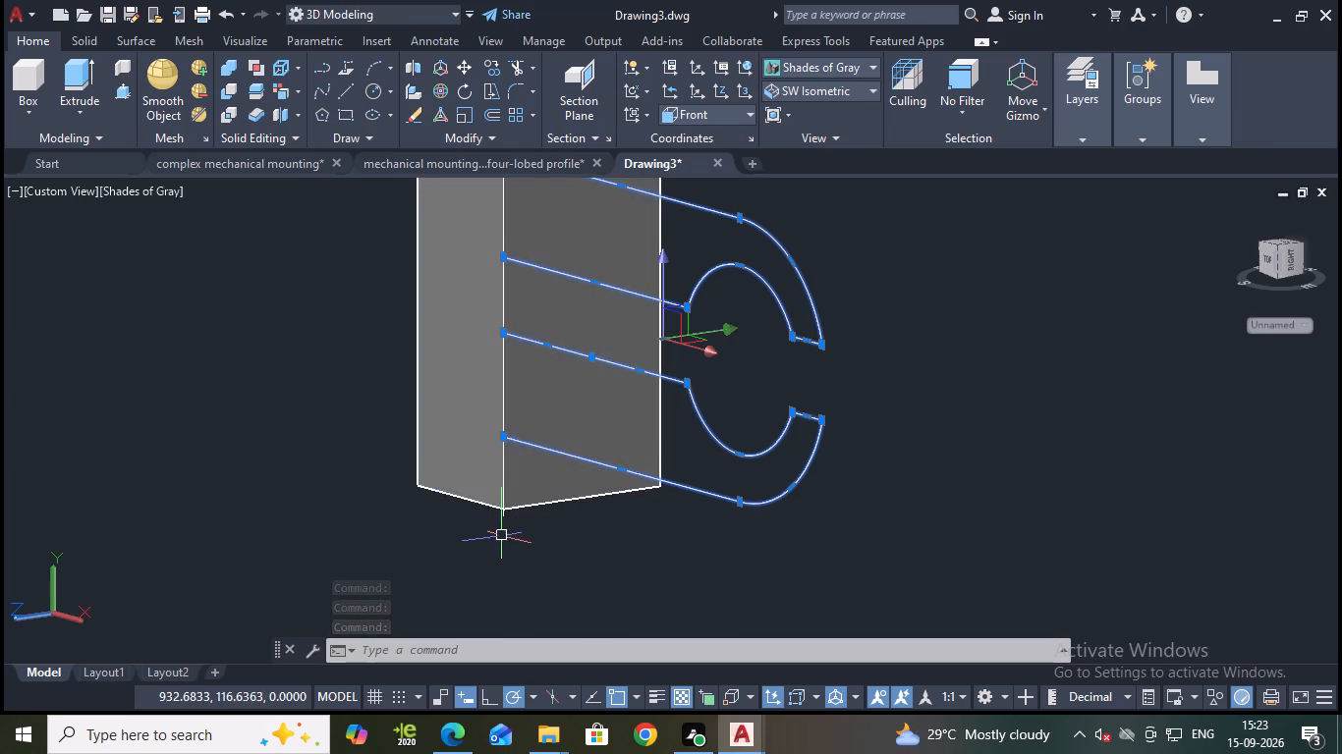
{"action": "scroll", "coordinate": [502, 529], "scroll_direction": "up", "scroll_amount": 2}
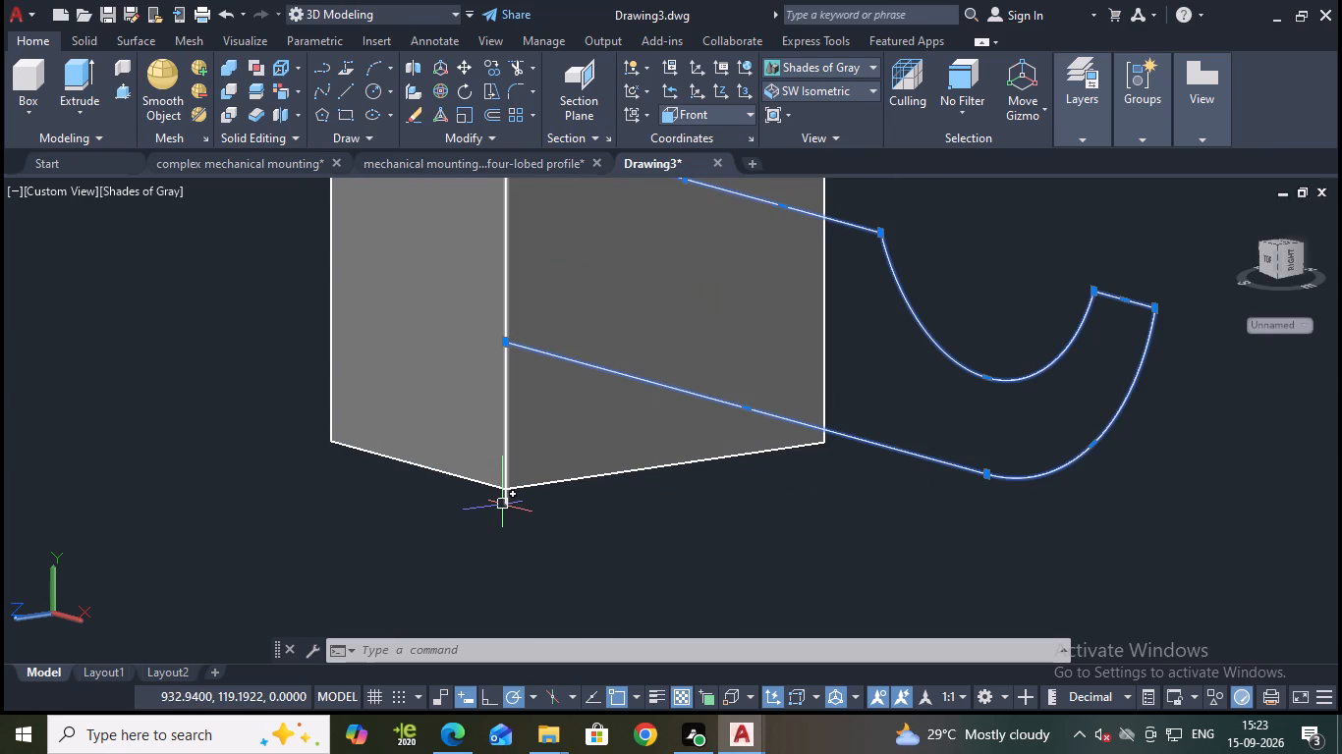
{"action": "scroll", "coordinate": [503, 505], "scroll_direction": "down", "scroll_amount": 1}
{"action": "key", "text": "Escape"}
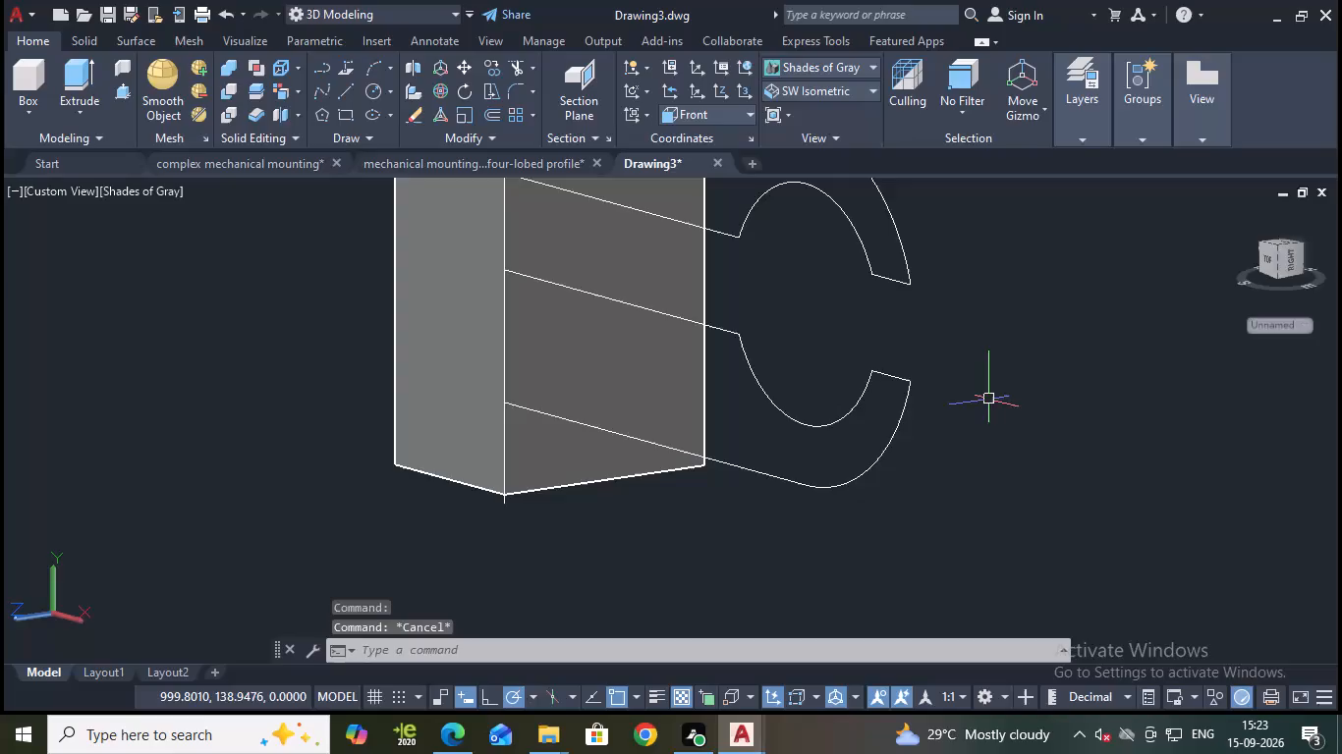
{"action": "scroll", "coordinate": [990, 378], "scroll_direction": "down", "scroll_amount": 2}
{"action": "middle_click_drag", "start_coordinate": [994, 351], "coordinate": [958, 420]}
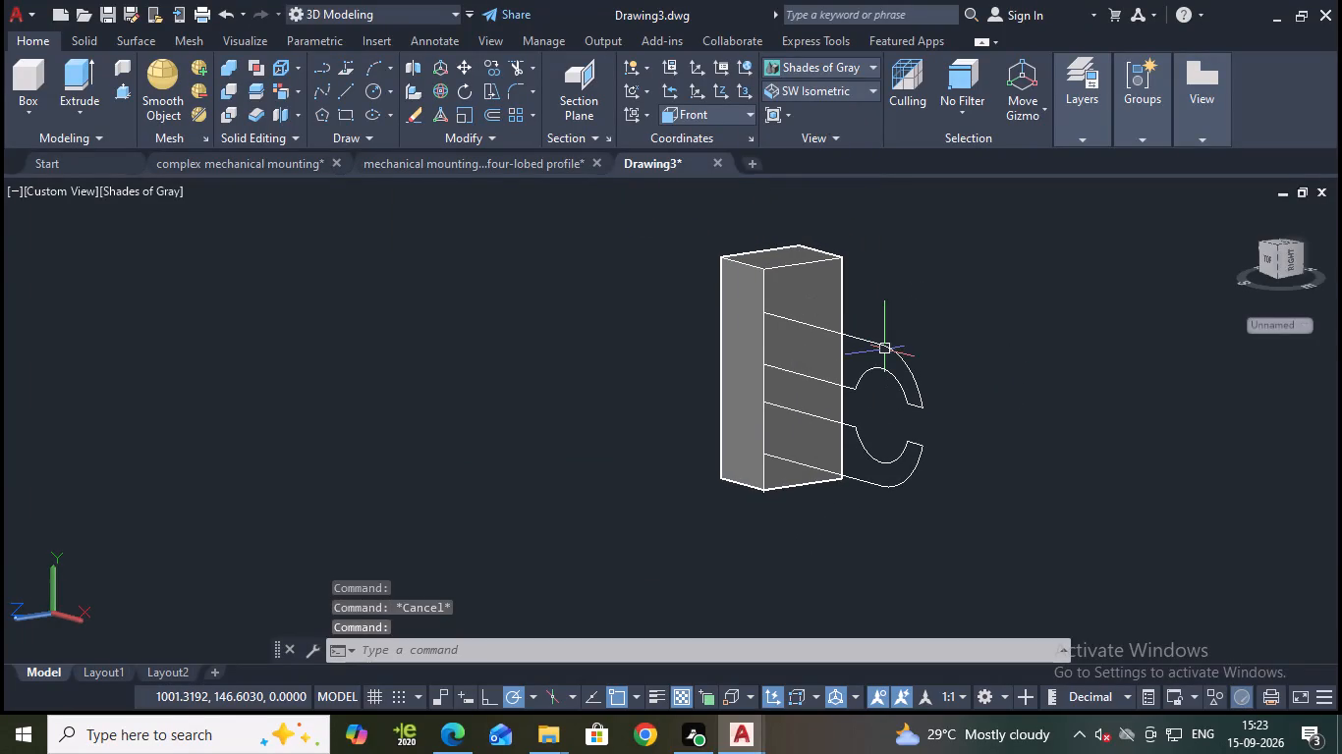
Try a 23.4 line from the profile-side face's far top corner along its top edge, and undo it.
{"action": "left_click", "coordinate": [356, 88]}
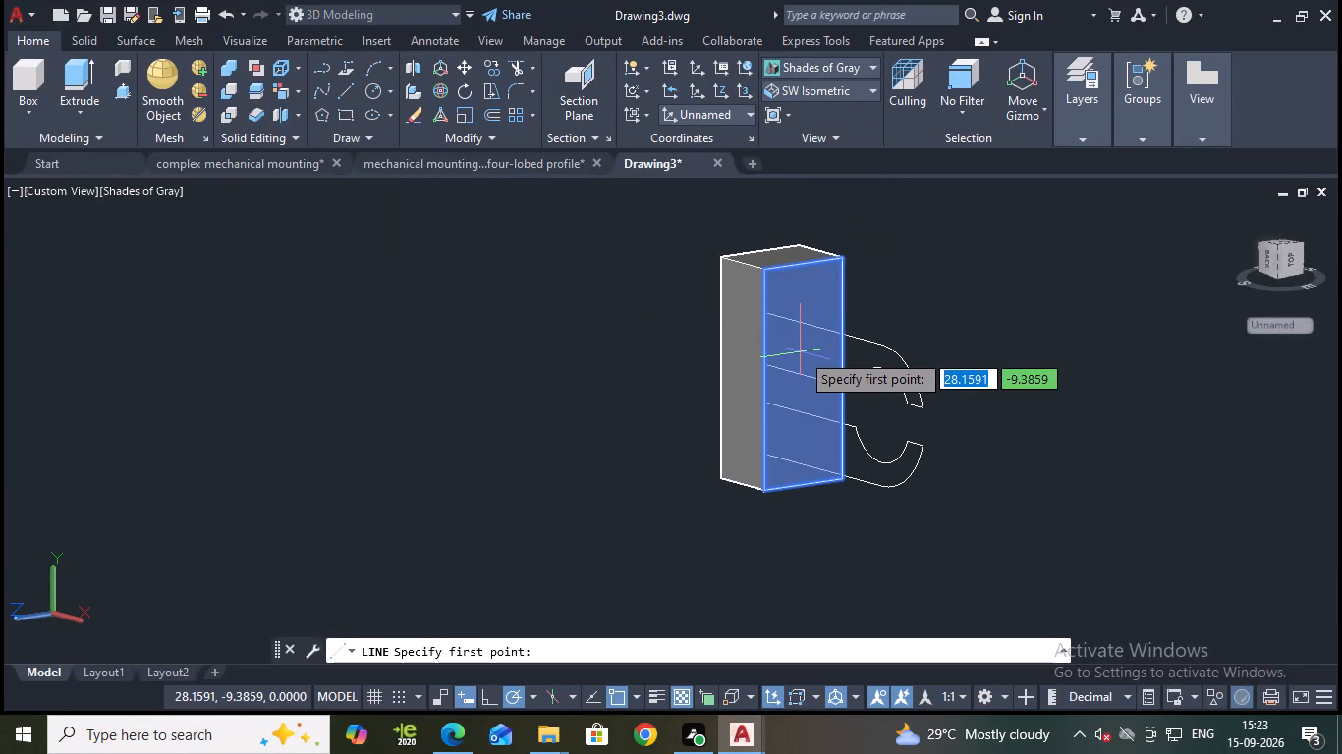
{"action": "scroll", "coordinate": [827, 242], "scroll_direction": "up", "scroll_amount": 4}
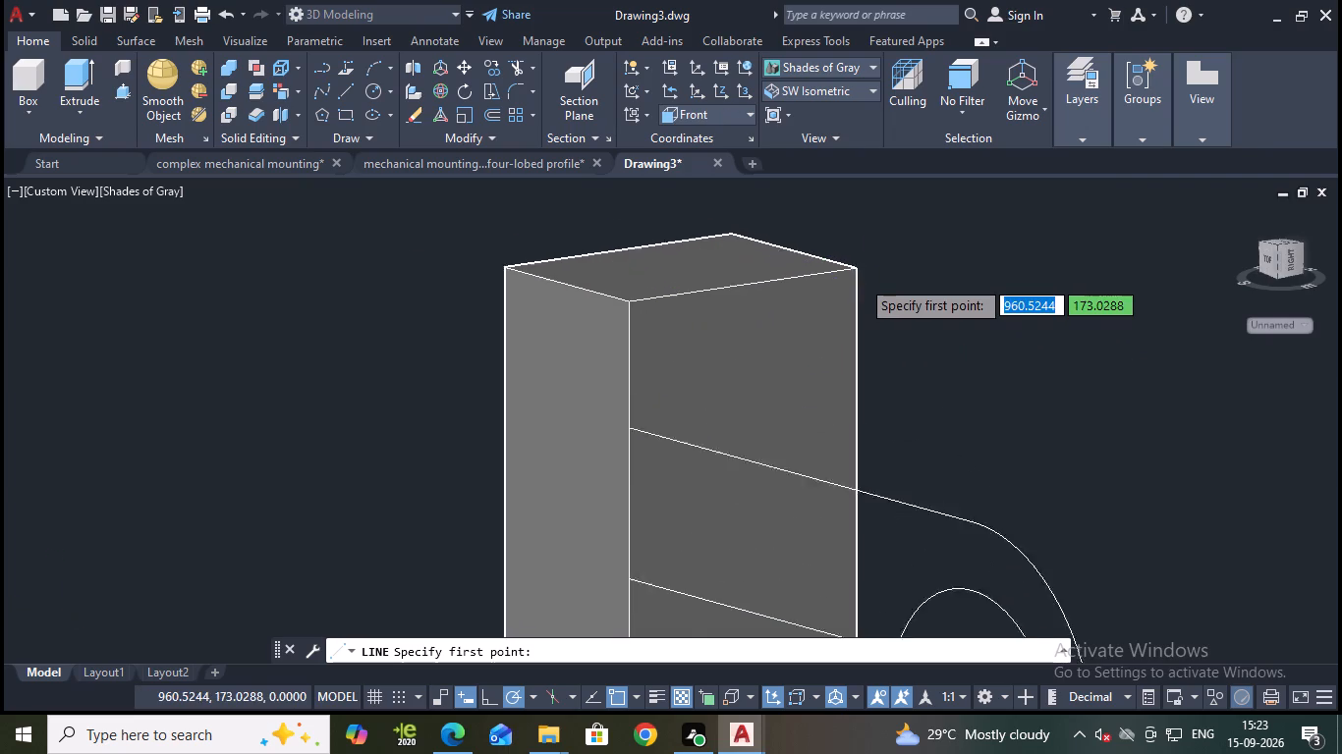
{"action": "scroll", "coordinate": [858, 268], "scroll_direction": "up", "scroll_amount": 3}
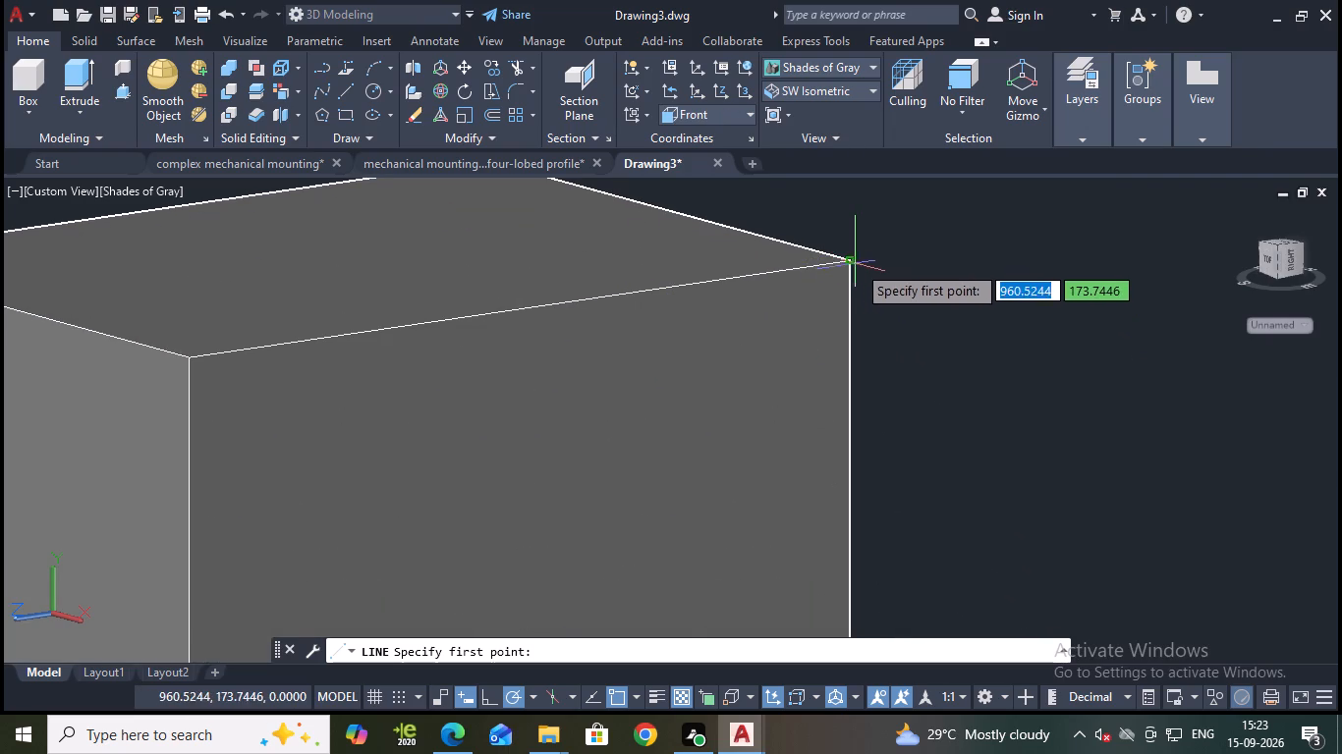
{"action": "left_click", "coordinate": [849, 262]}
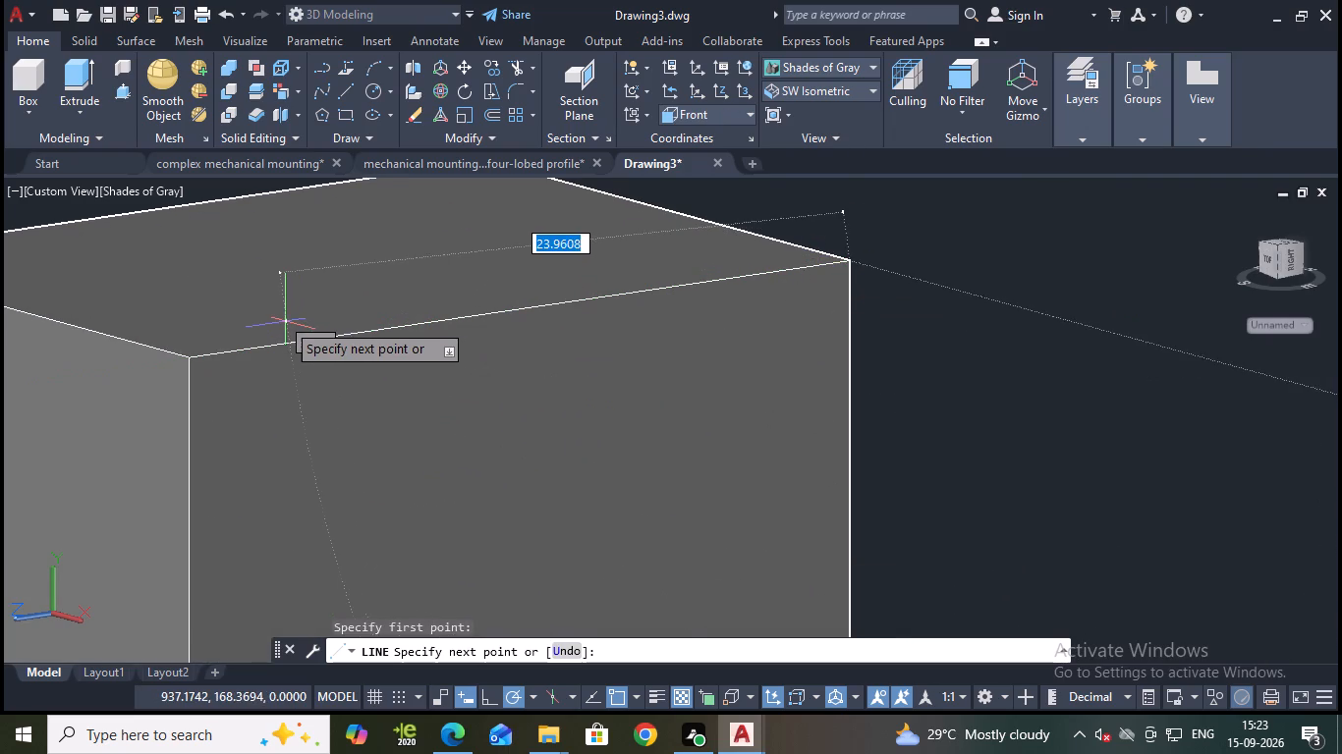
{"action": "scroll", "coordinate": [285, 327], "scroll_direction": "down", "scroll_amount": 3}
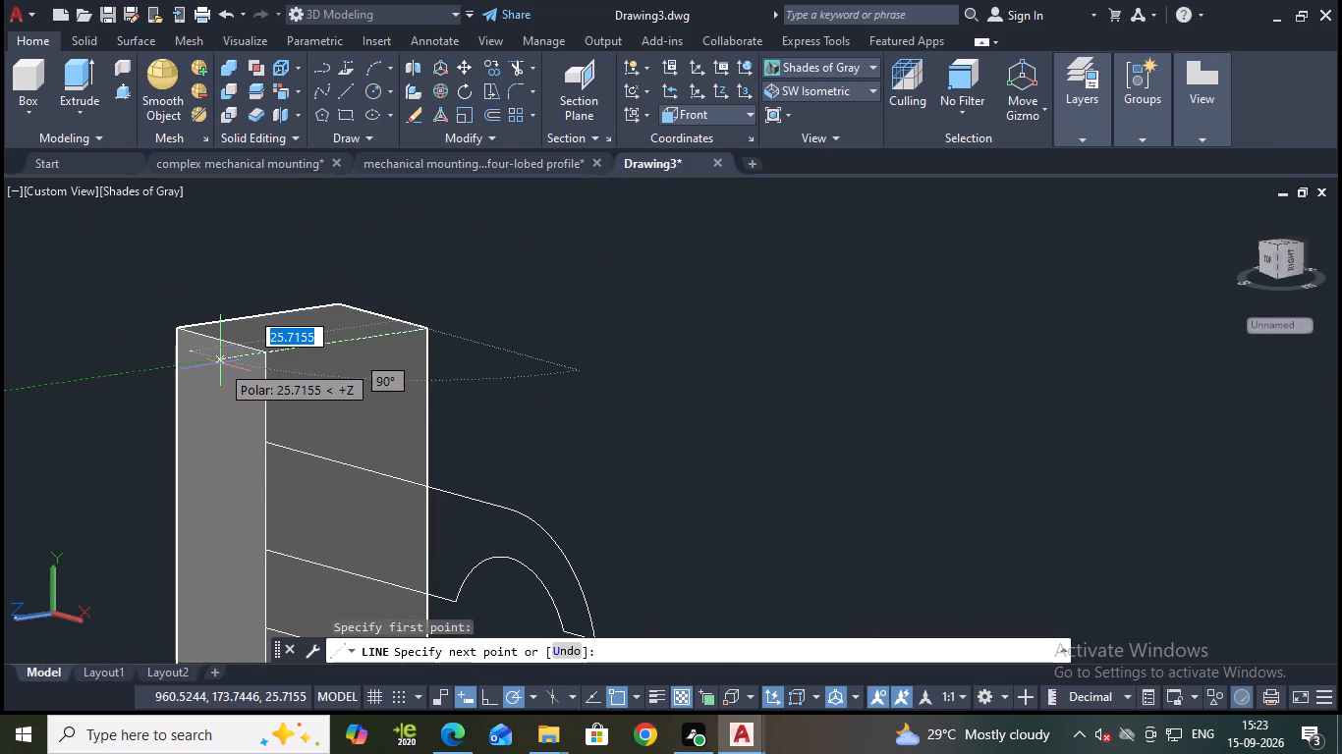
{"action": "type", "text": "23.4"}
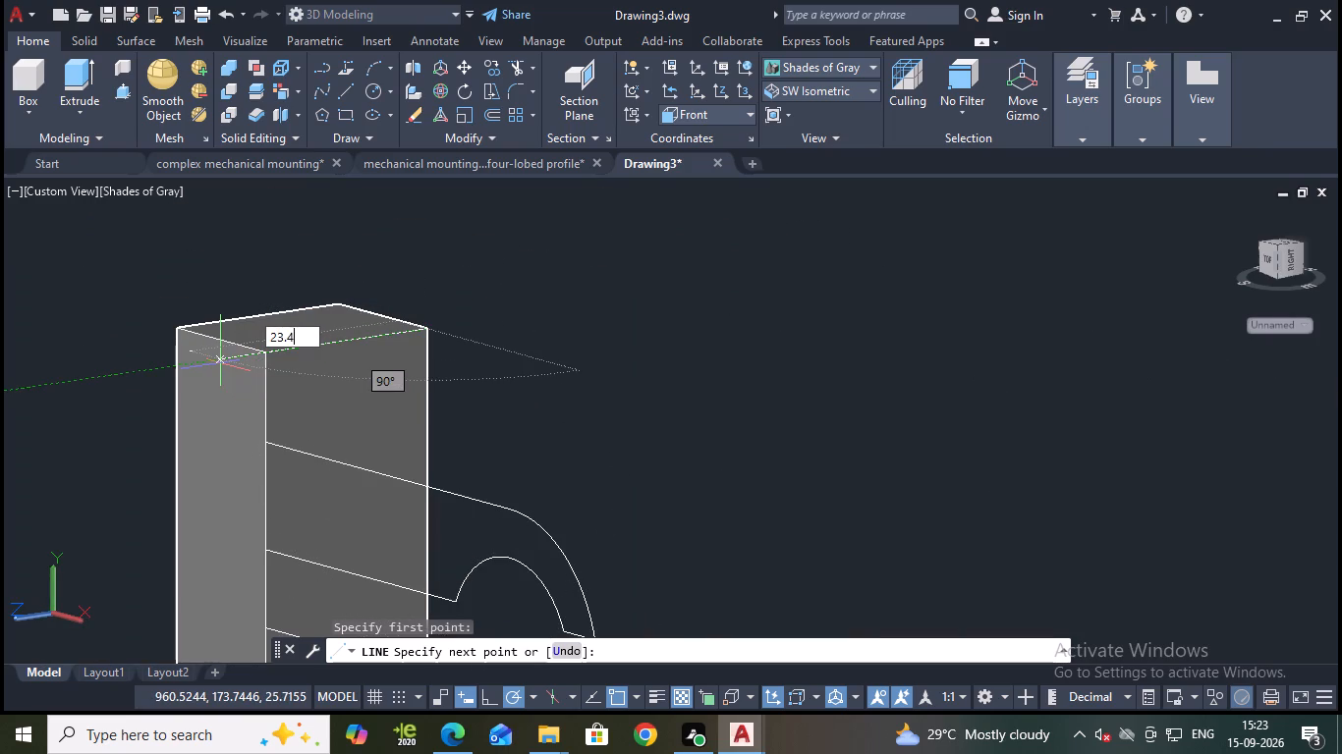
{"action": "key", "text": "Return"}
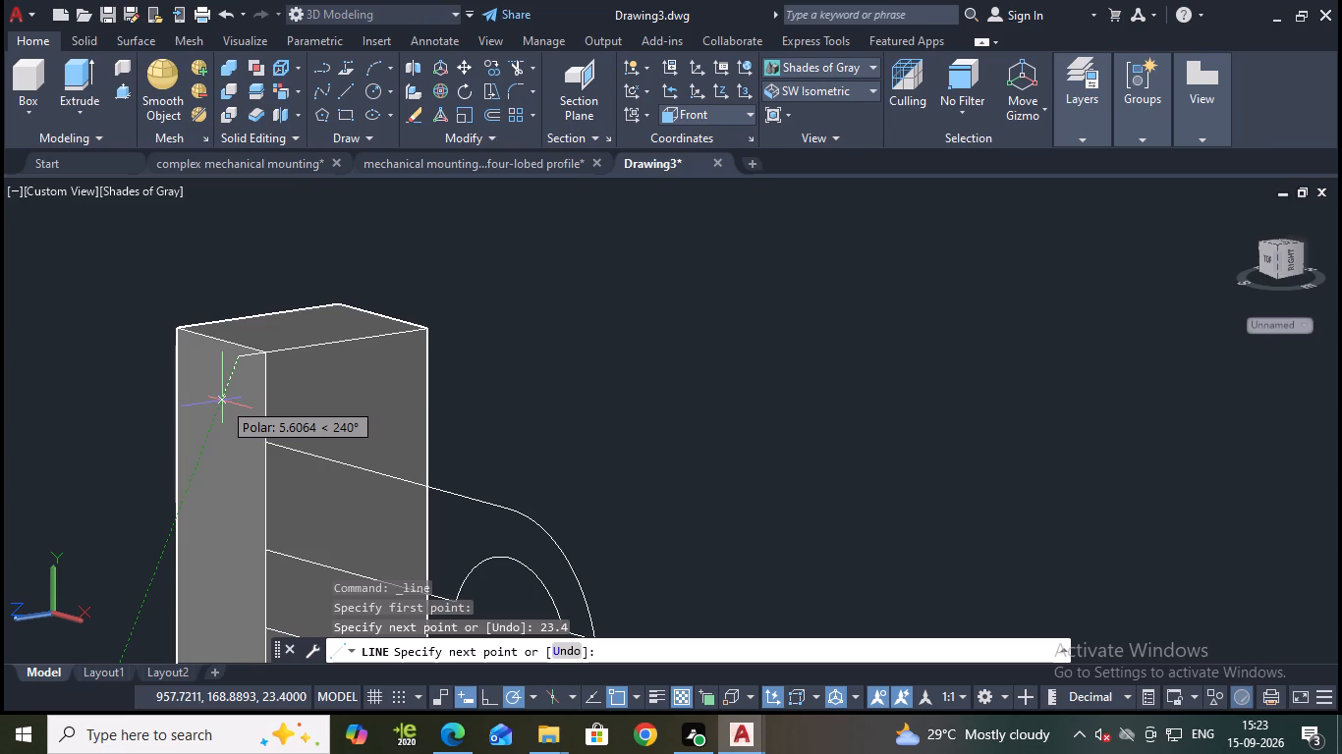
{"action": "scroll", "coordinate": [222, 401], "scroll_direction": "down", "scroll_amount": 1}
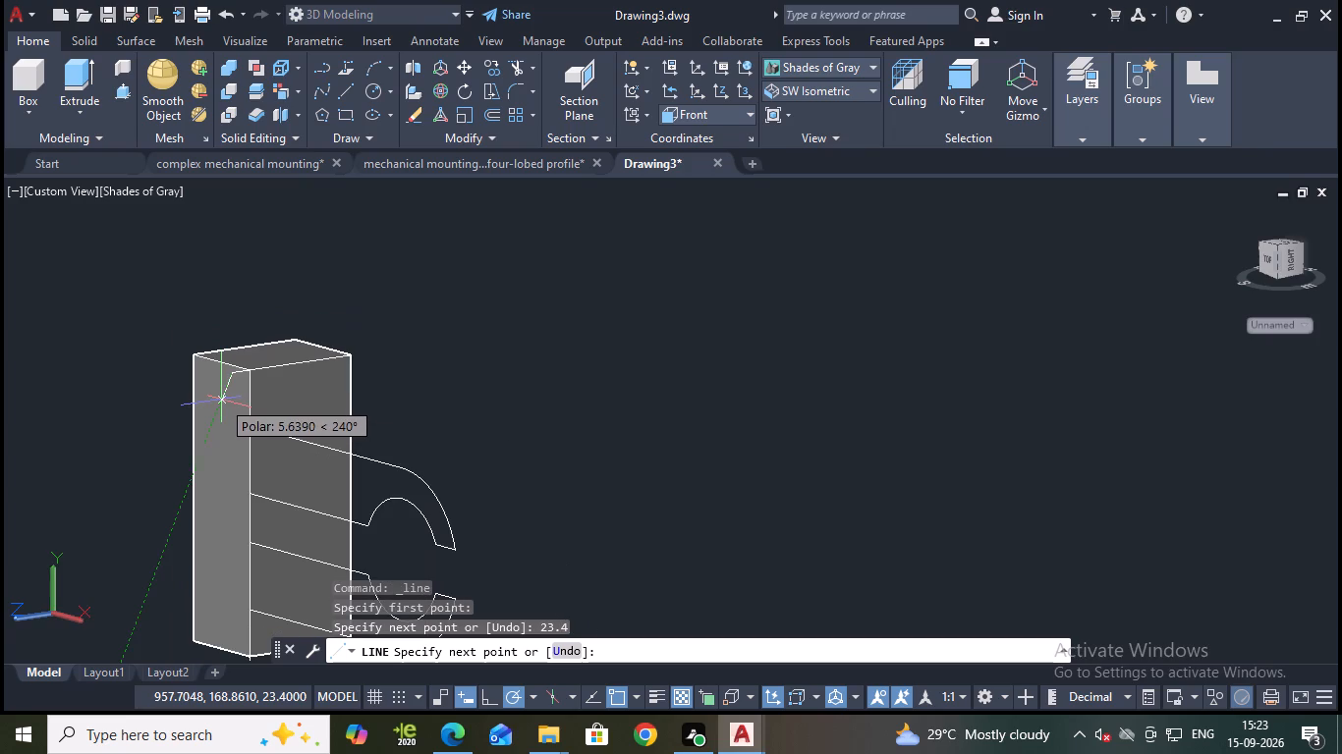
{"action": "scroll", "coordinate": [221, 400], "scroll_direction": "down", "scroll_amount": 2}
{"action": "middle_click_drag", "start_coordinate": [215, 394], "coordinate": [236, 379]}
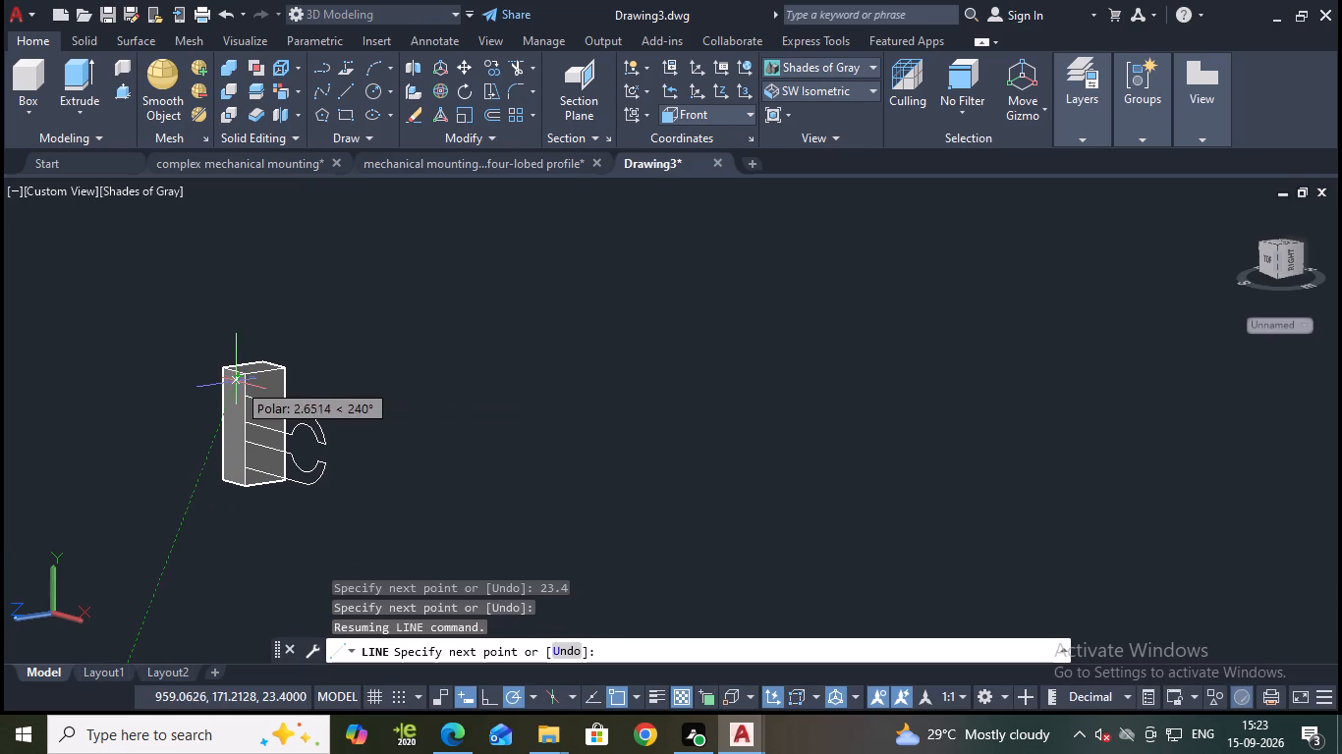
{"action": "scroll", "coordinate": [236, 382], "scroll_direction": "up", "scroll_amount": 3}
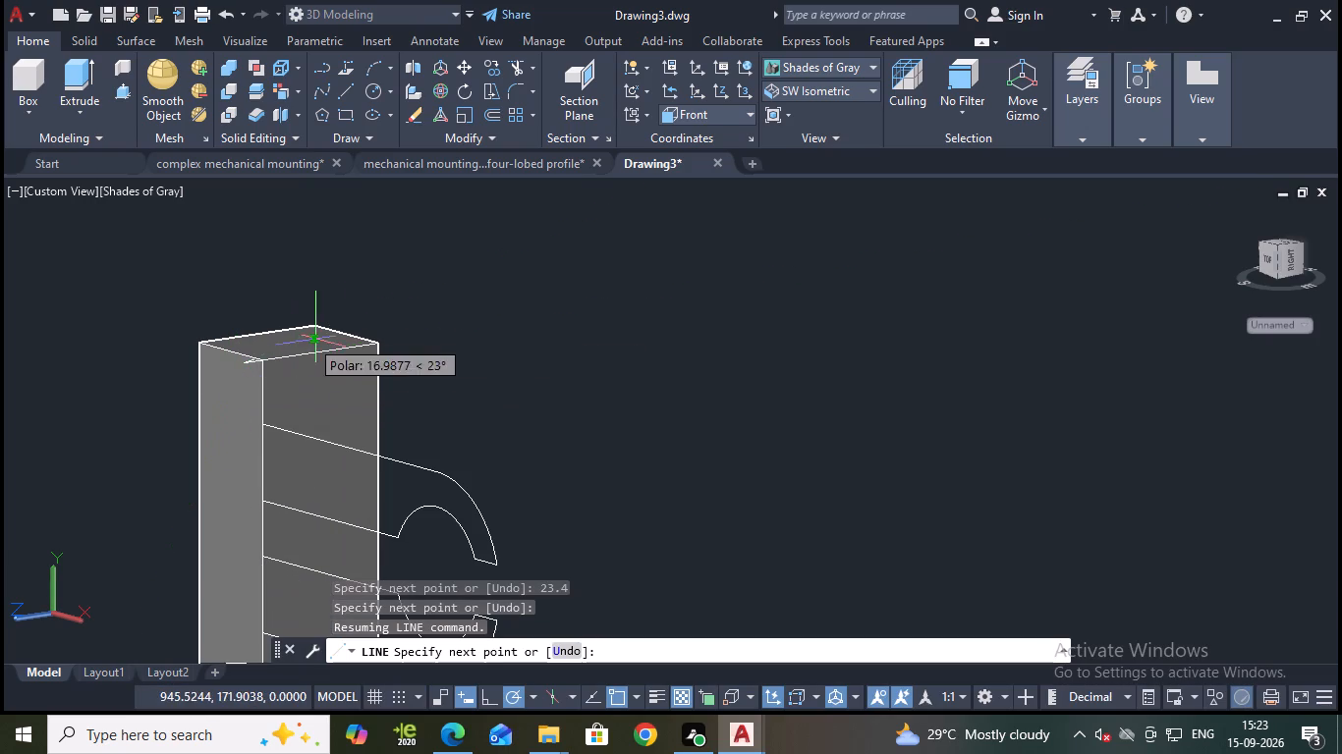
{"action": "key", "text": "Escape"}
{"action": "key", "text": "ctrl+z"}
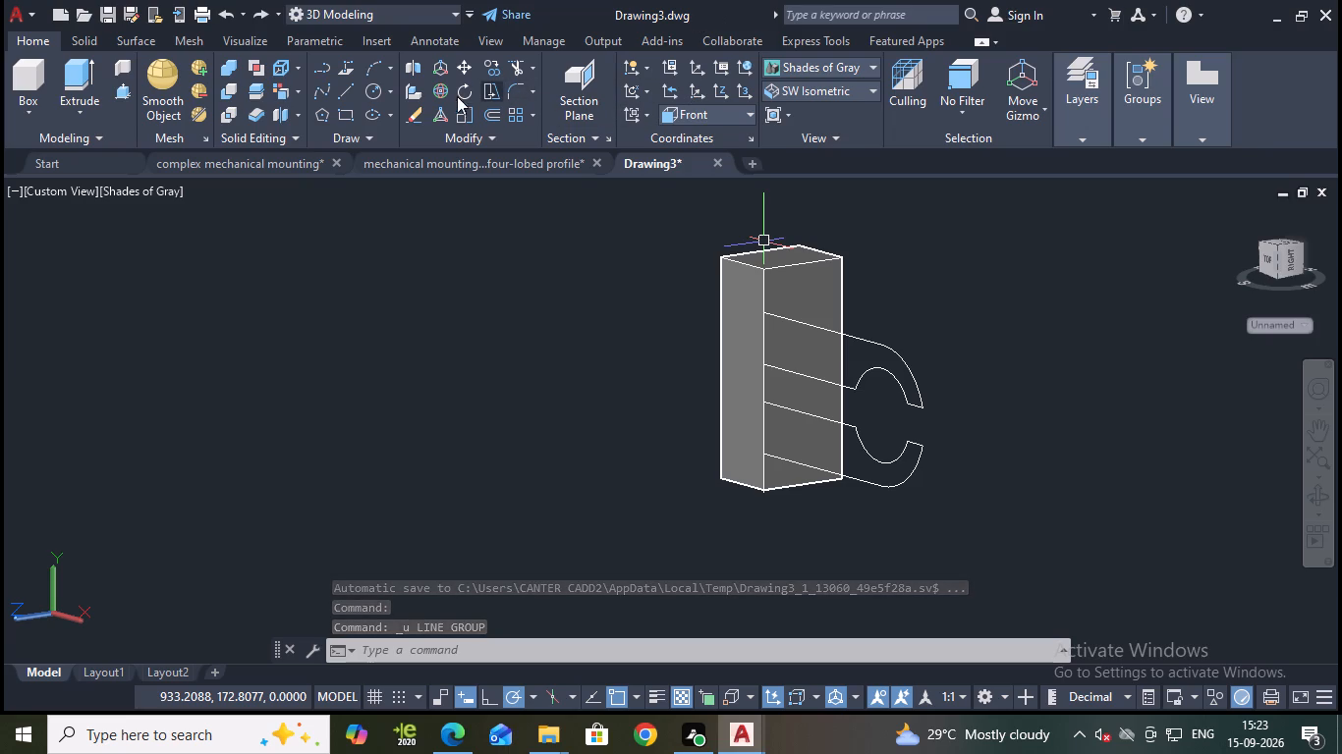
Draw a line 10 along the profile-side face's top edge from its far corner, continuing 46.8 straight down to the bottom edge.
{"action": "left_click", "coordinate": [336, 98]}
{"action": "scroll", "coordinate": [541, 152], "scroll_direction": "up", "scroll_amount": 3}
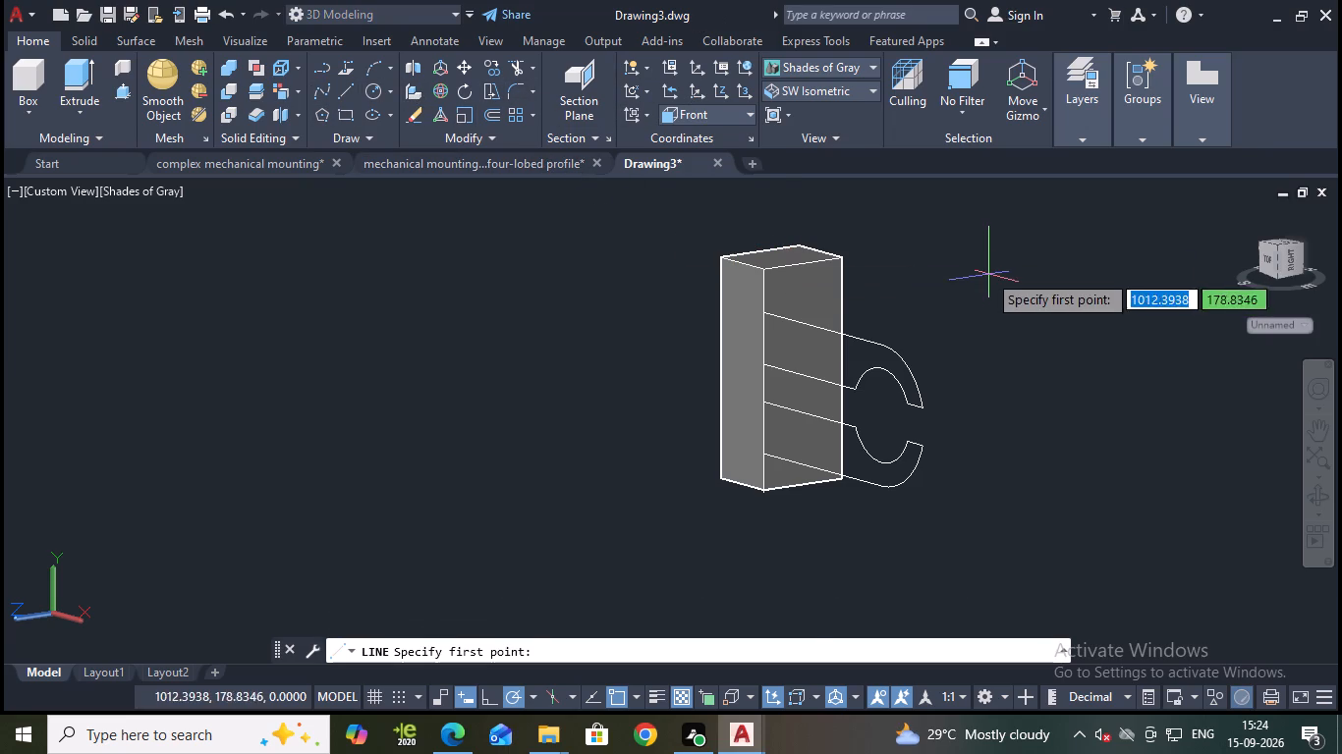
{"action": "scroll", "coordinate": [898, 250], "scroll_direction": "up", "scroll_amount": 2}
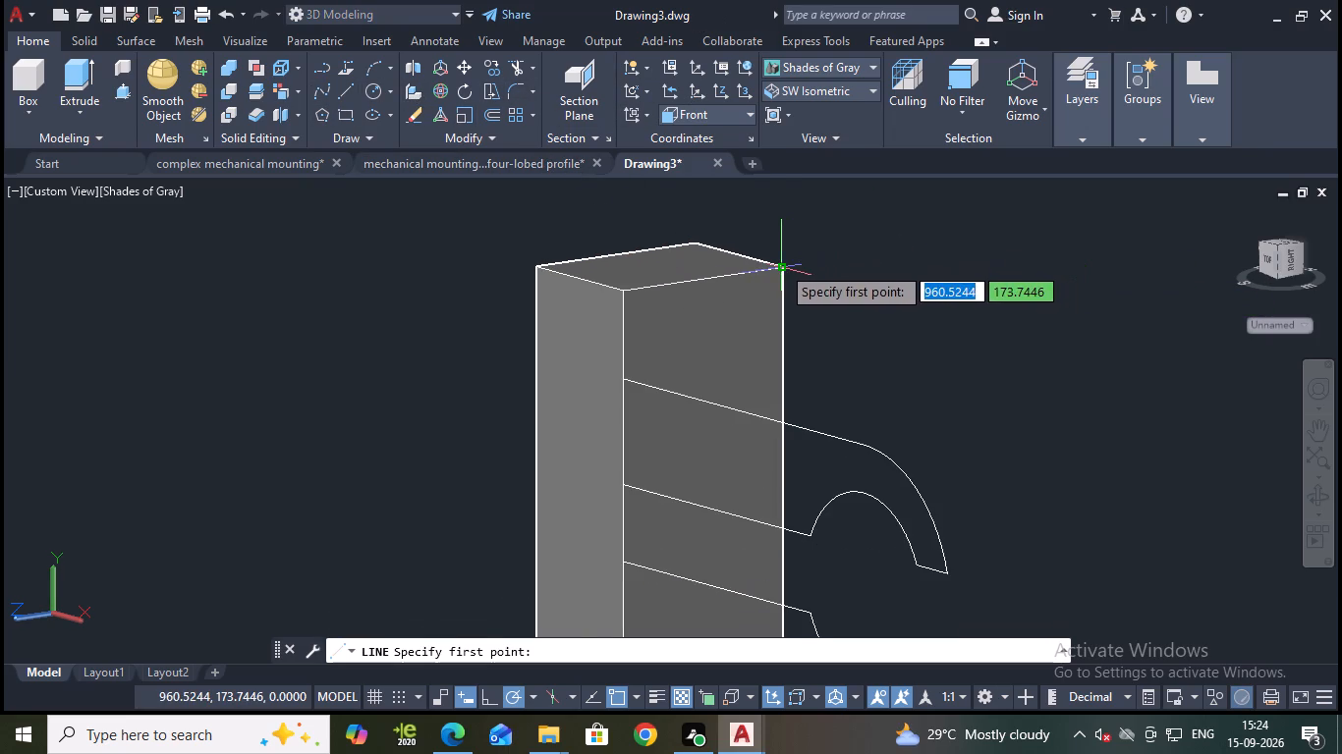
{"action": "left_click", "coordinate": [781, 265]}
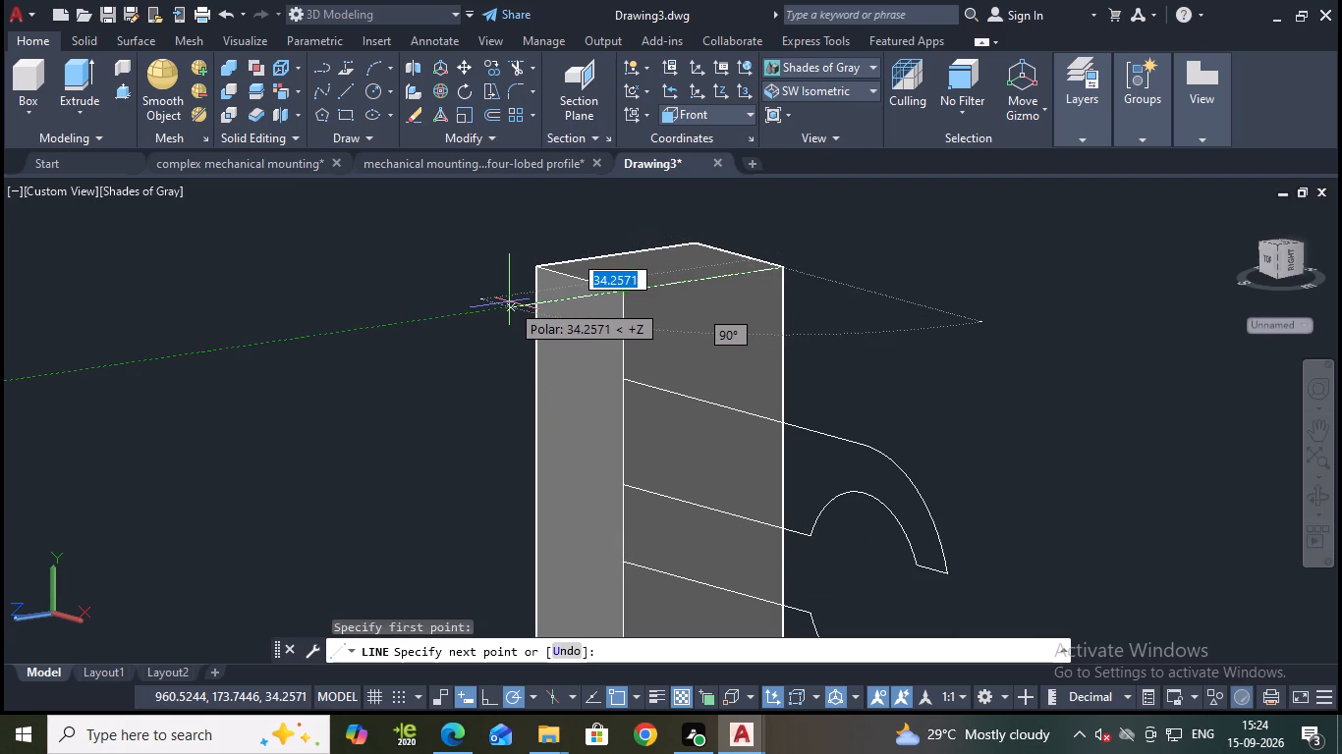
{"action": "type", "text": "10"}
{"action": "key", "text": "Return"}
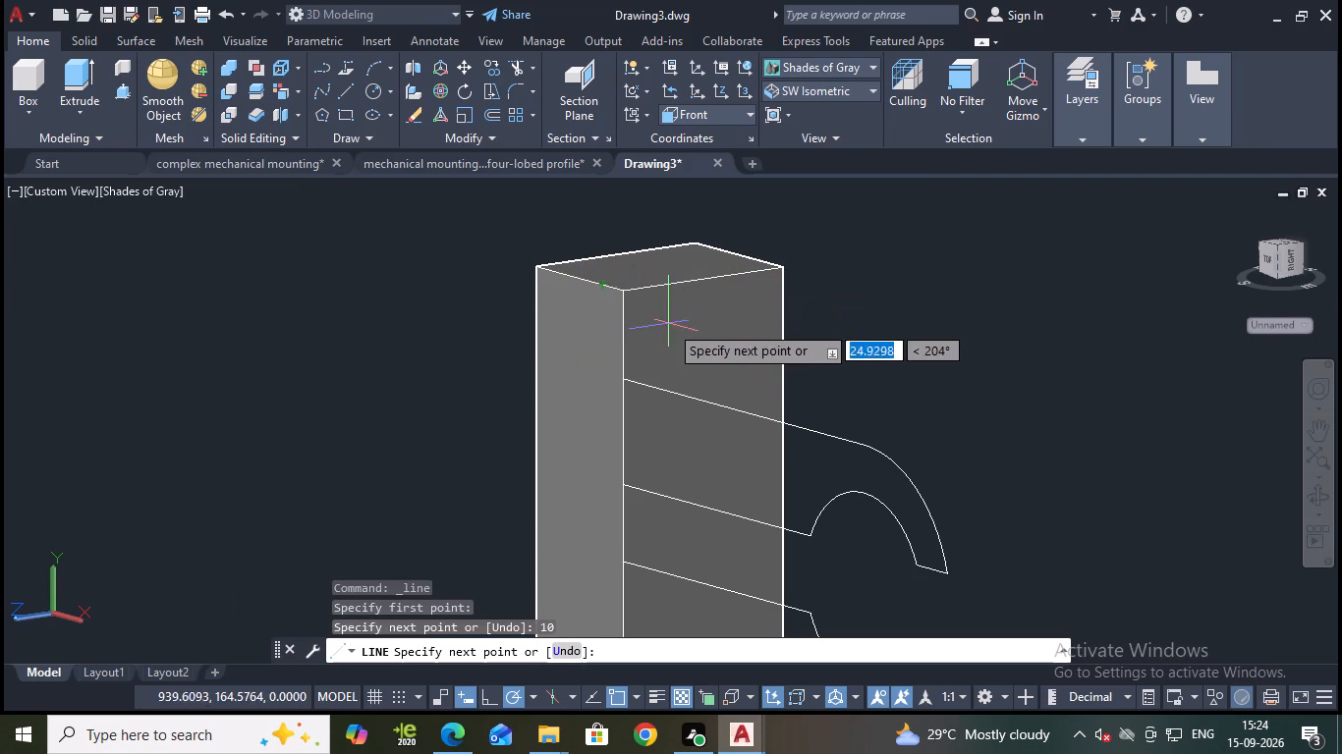
{"action": "scroll", "coordinate": [681, 312], "scroll_direction": "down", "scroll_amount": 2}
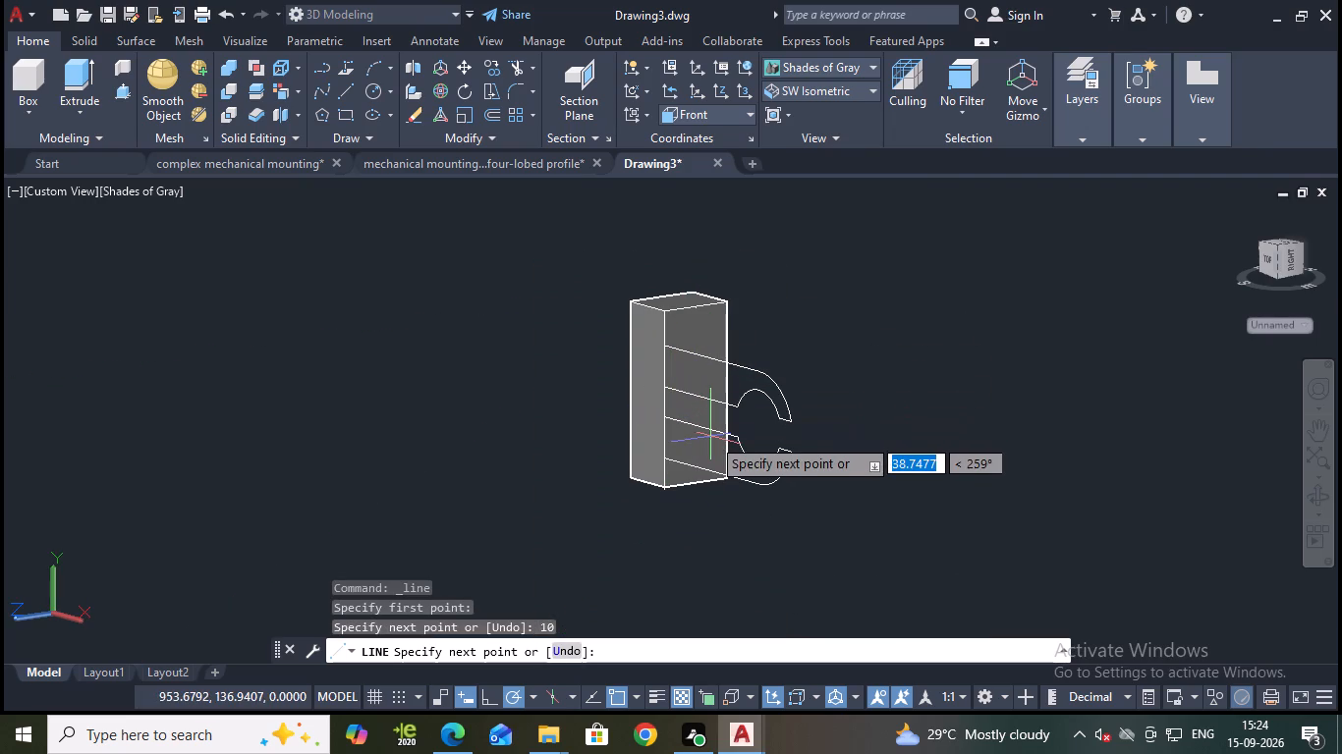
{"action": "scroll", "coordinate": [716, 449], "scroll_direction": "up", "scroll_amount": 1}
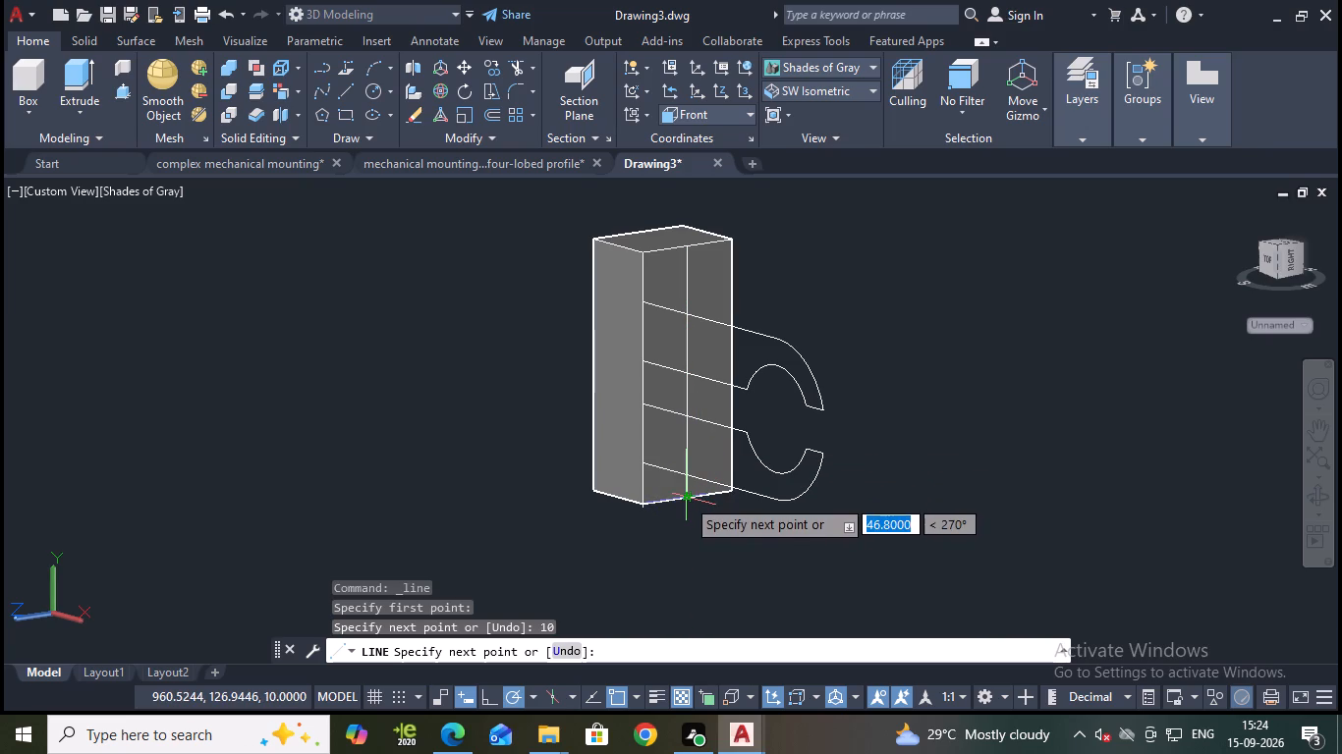
{"action": "scroll", "coordinate": [689, 496], "scroll_direction": "up", "scroll_amount": 2}
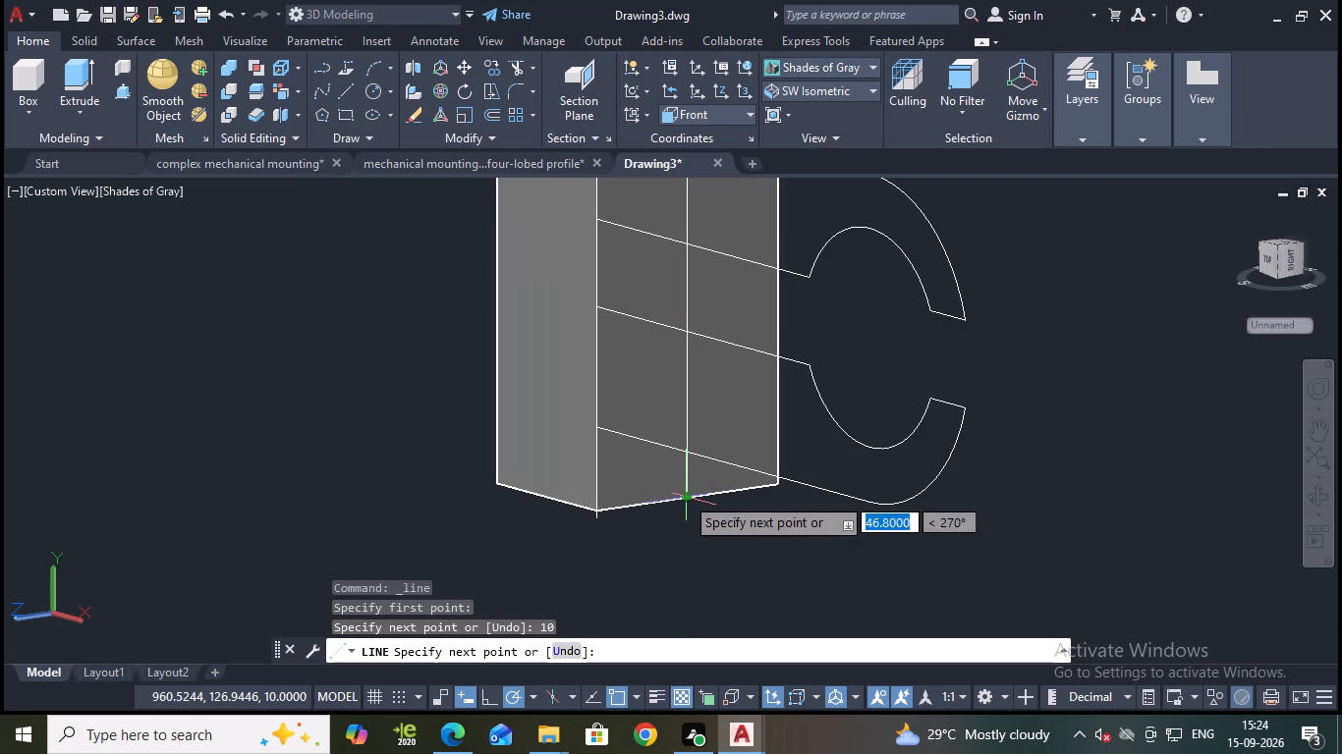
{"action": "left_click", "coordinate": [685, 496]}
{"action": "scroll", "coordinate": [711, 478], "scroll_direction": "down", "scroll_amount": 2}
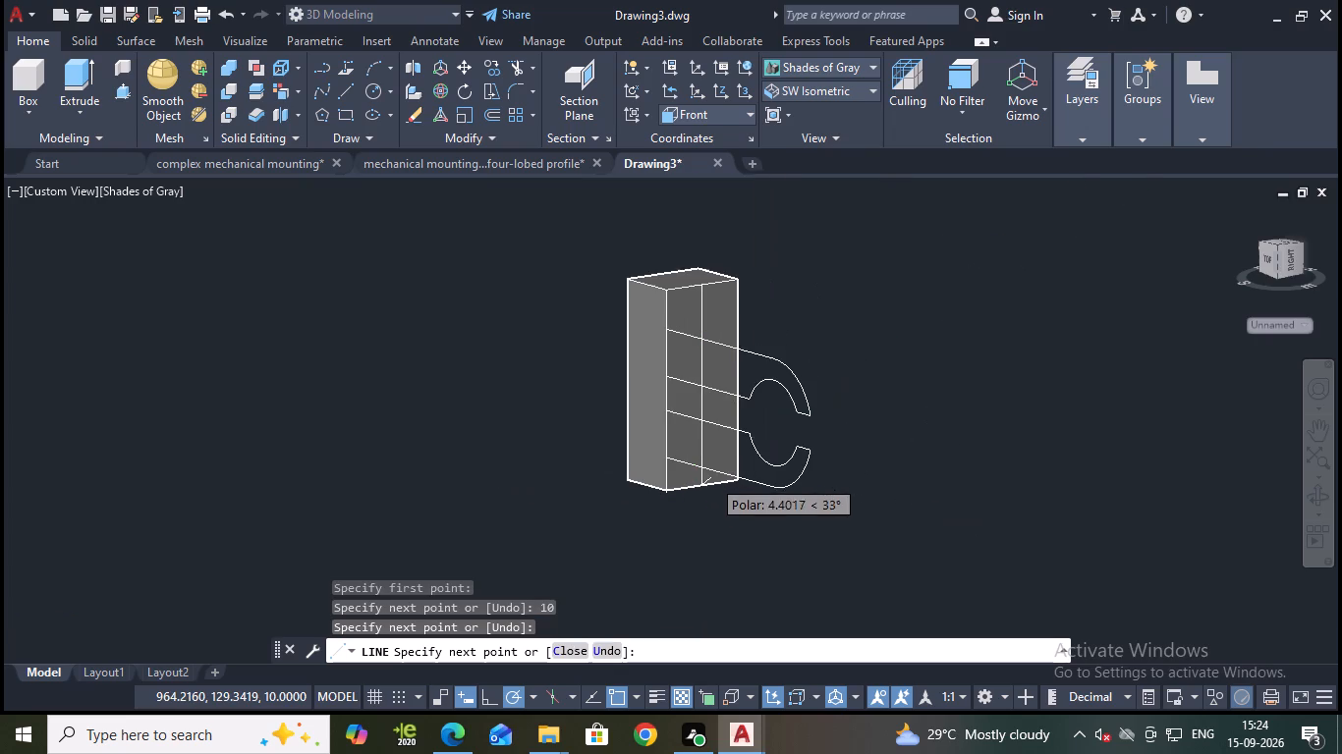
{"action": "key", "text": "Escape"}
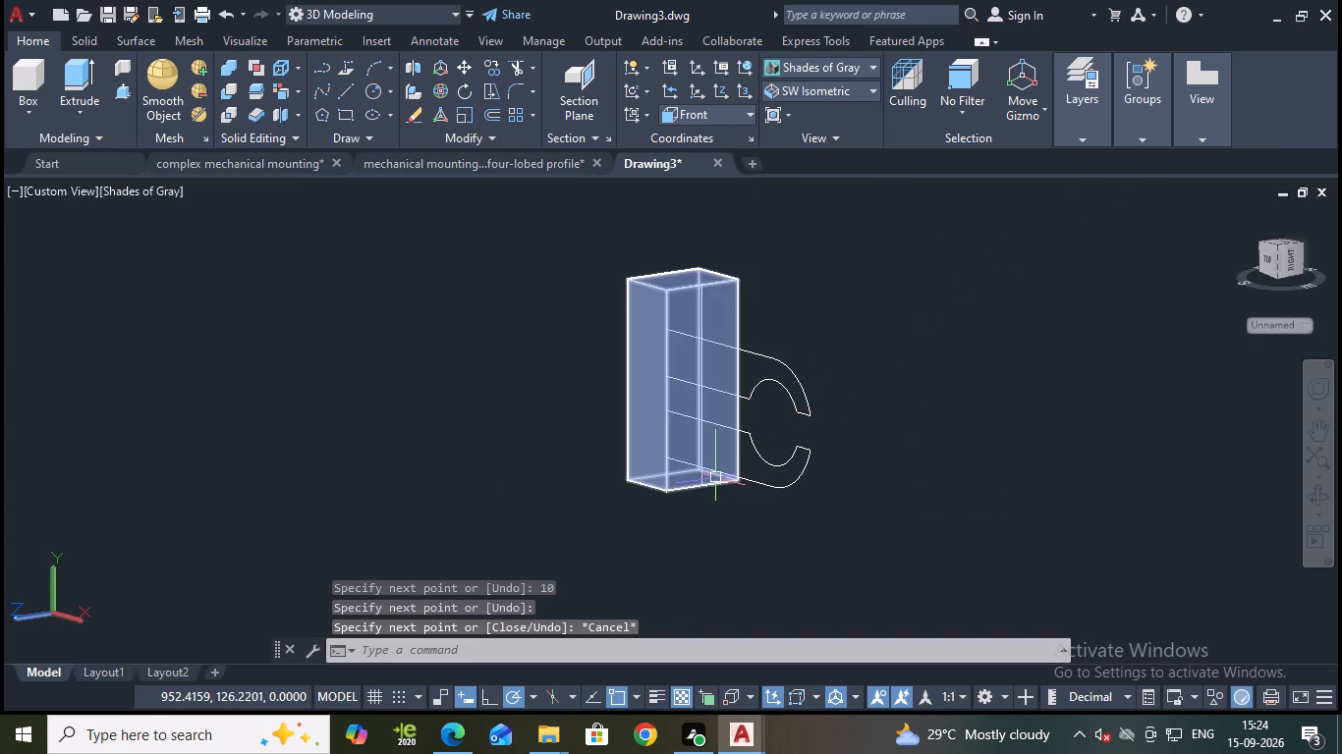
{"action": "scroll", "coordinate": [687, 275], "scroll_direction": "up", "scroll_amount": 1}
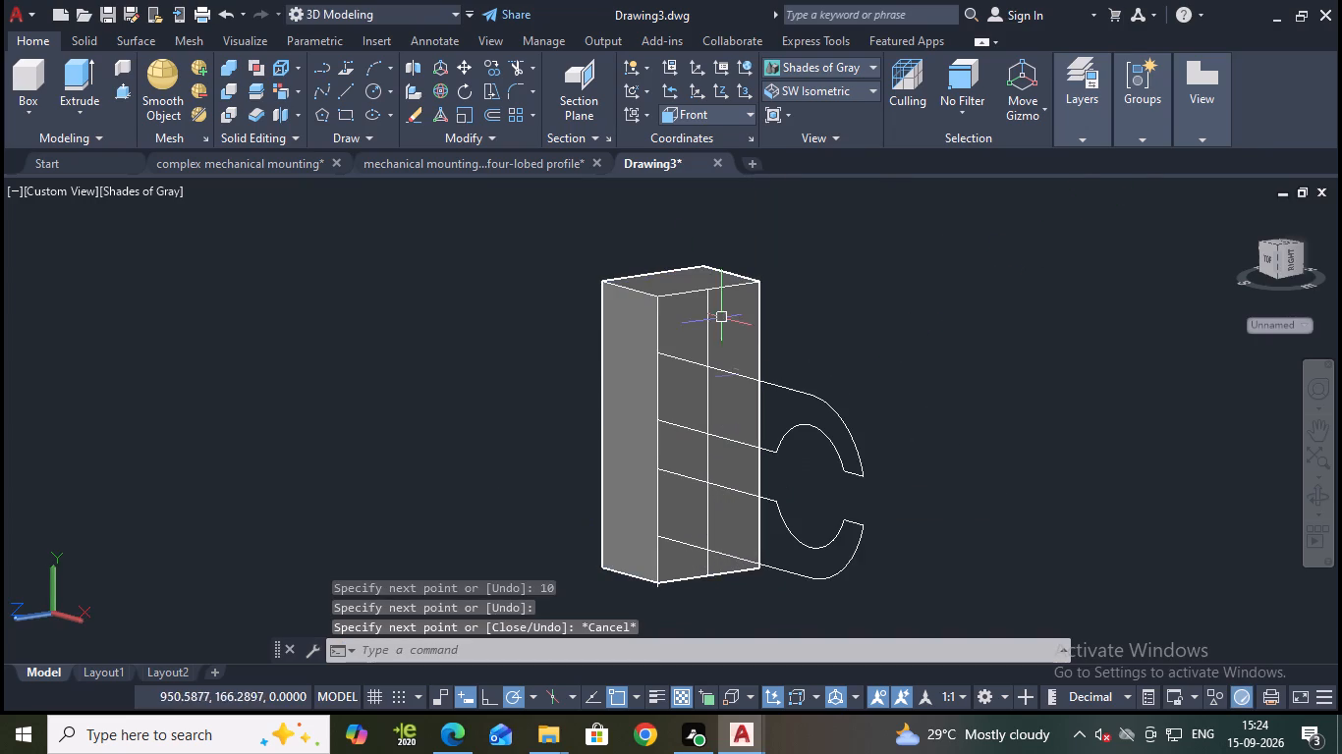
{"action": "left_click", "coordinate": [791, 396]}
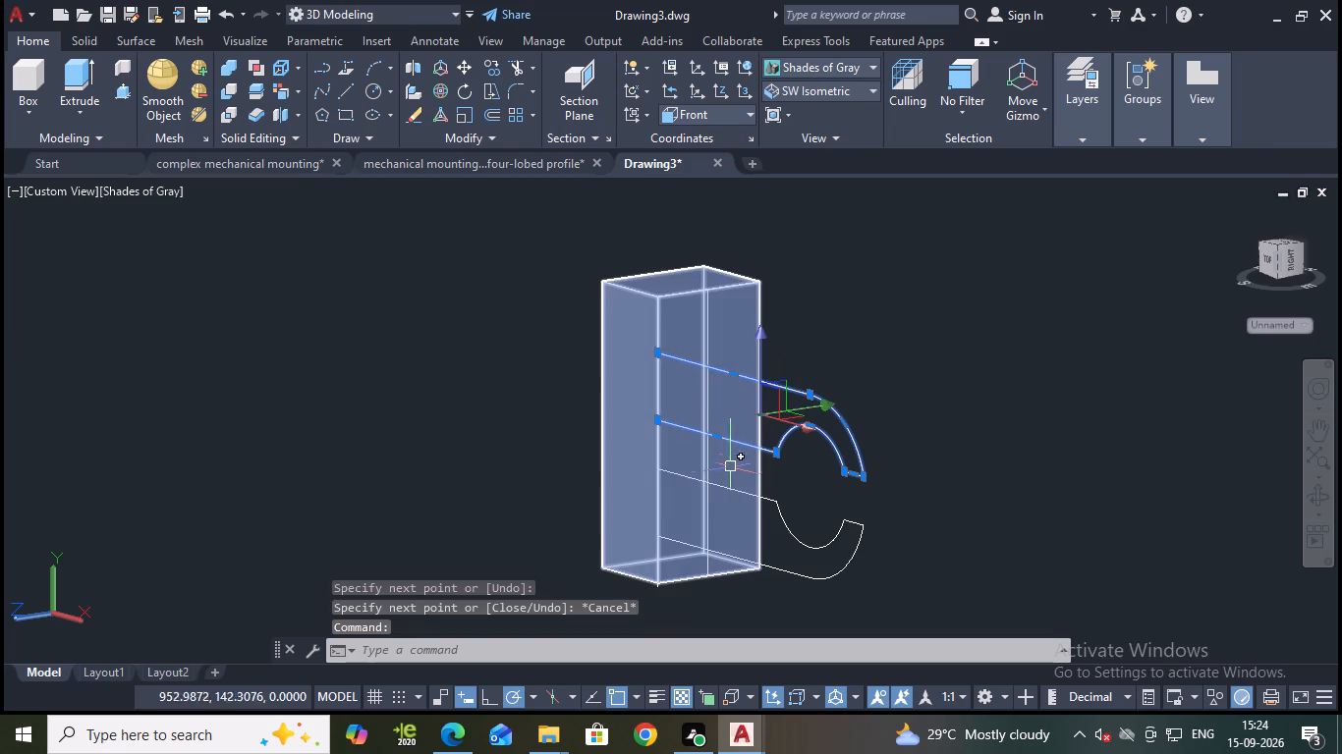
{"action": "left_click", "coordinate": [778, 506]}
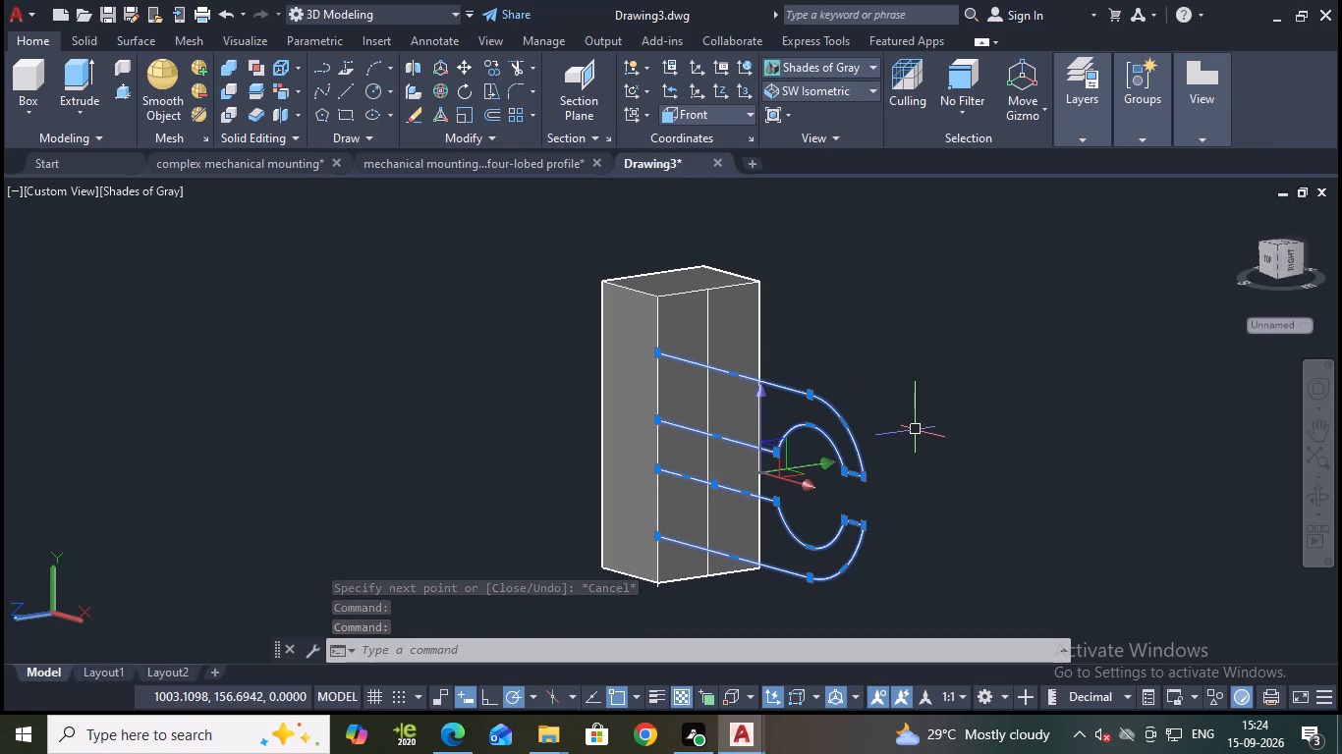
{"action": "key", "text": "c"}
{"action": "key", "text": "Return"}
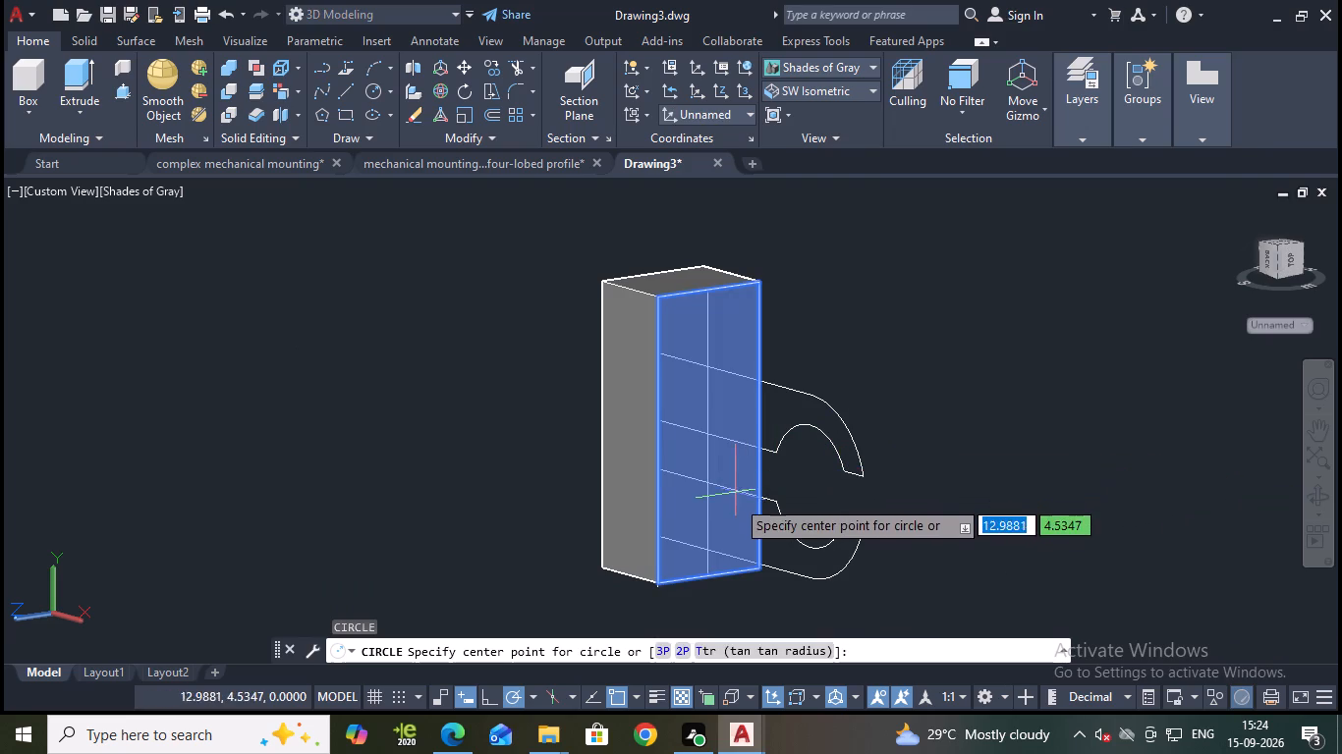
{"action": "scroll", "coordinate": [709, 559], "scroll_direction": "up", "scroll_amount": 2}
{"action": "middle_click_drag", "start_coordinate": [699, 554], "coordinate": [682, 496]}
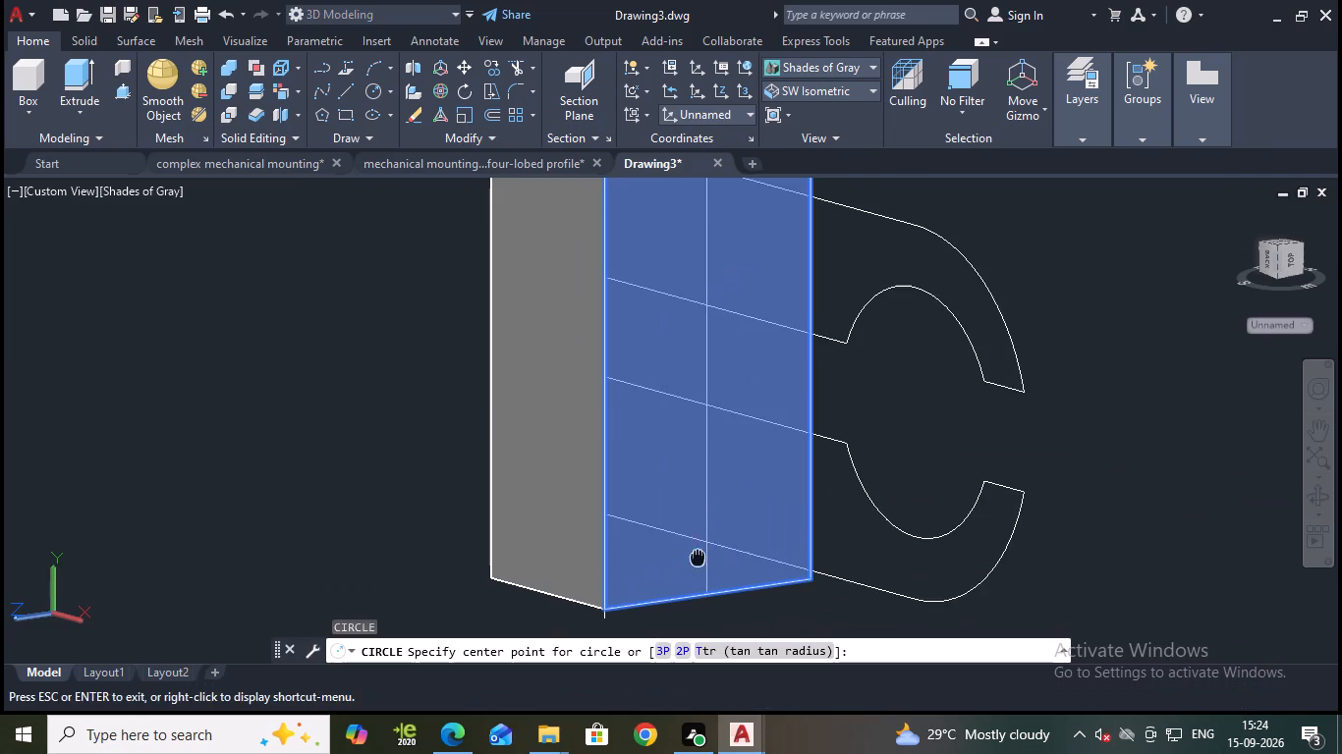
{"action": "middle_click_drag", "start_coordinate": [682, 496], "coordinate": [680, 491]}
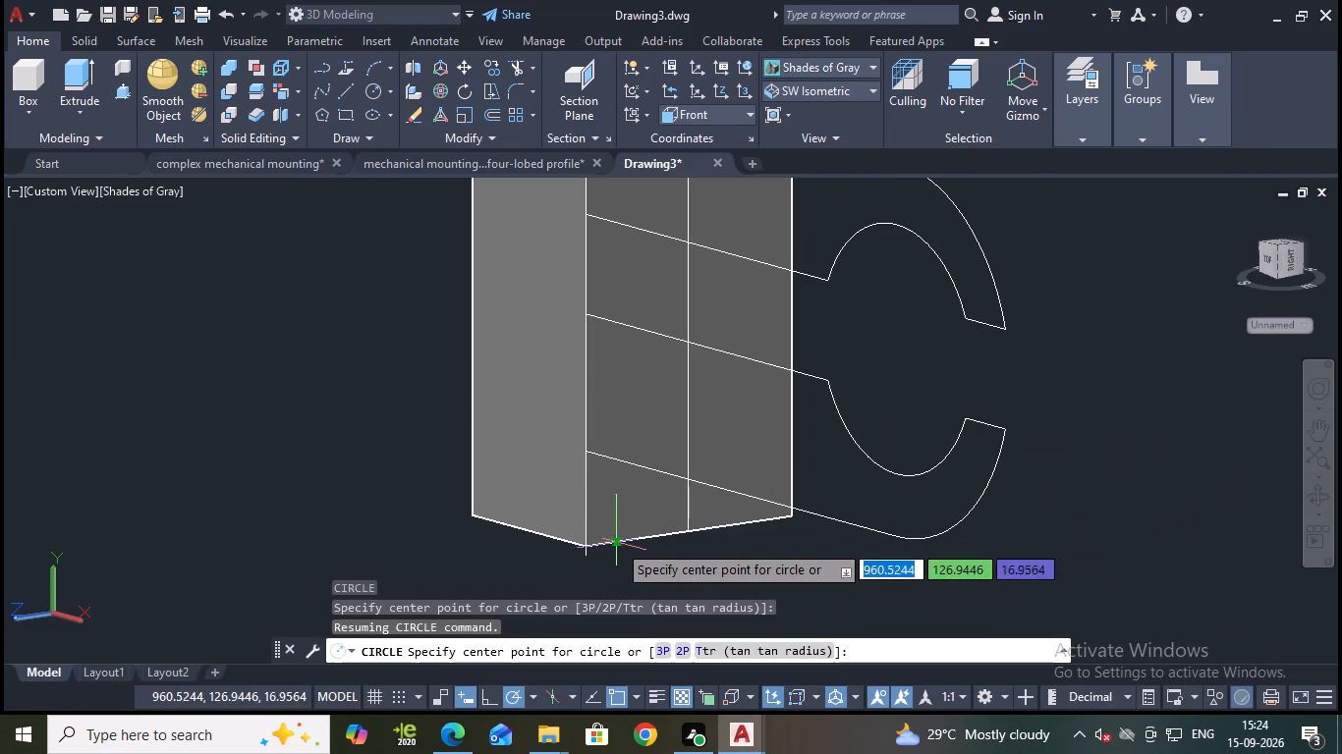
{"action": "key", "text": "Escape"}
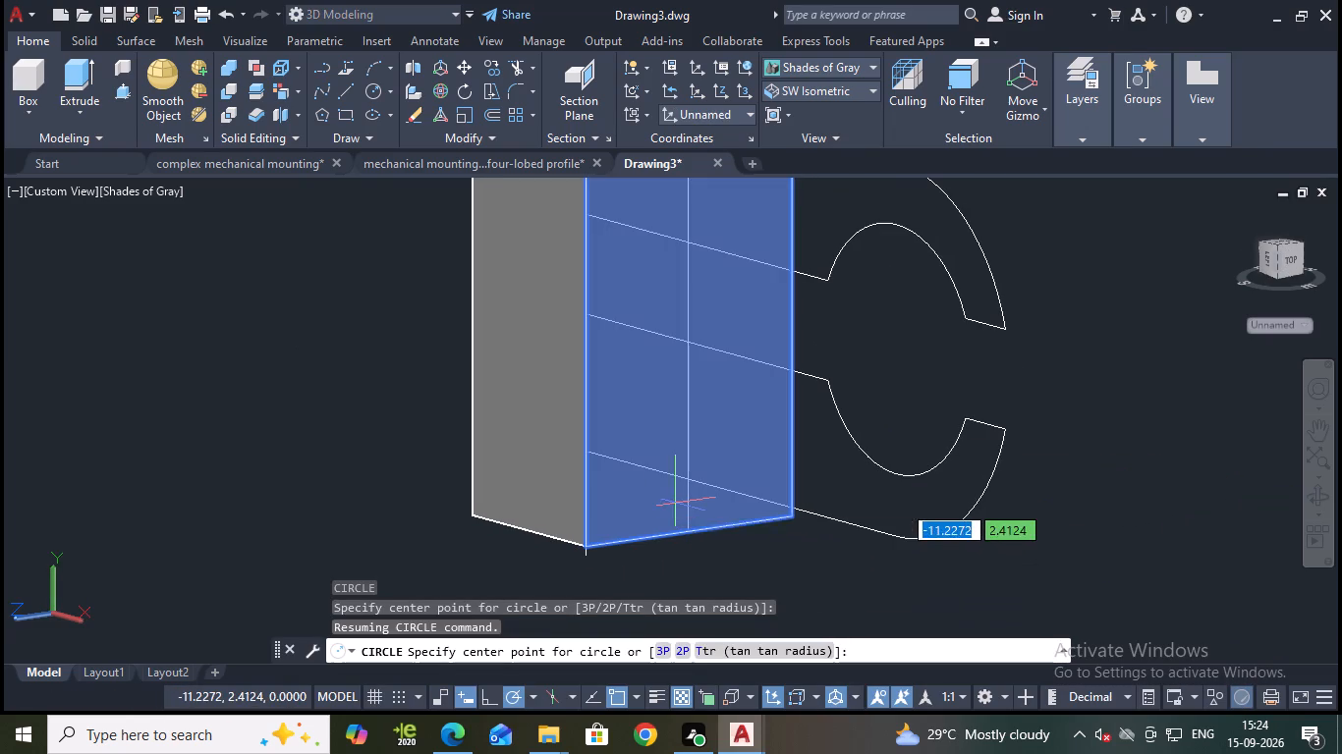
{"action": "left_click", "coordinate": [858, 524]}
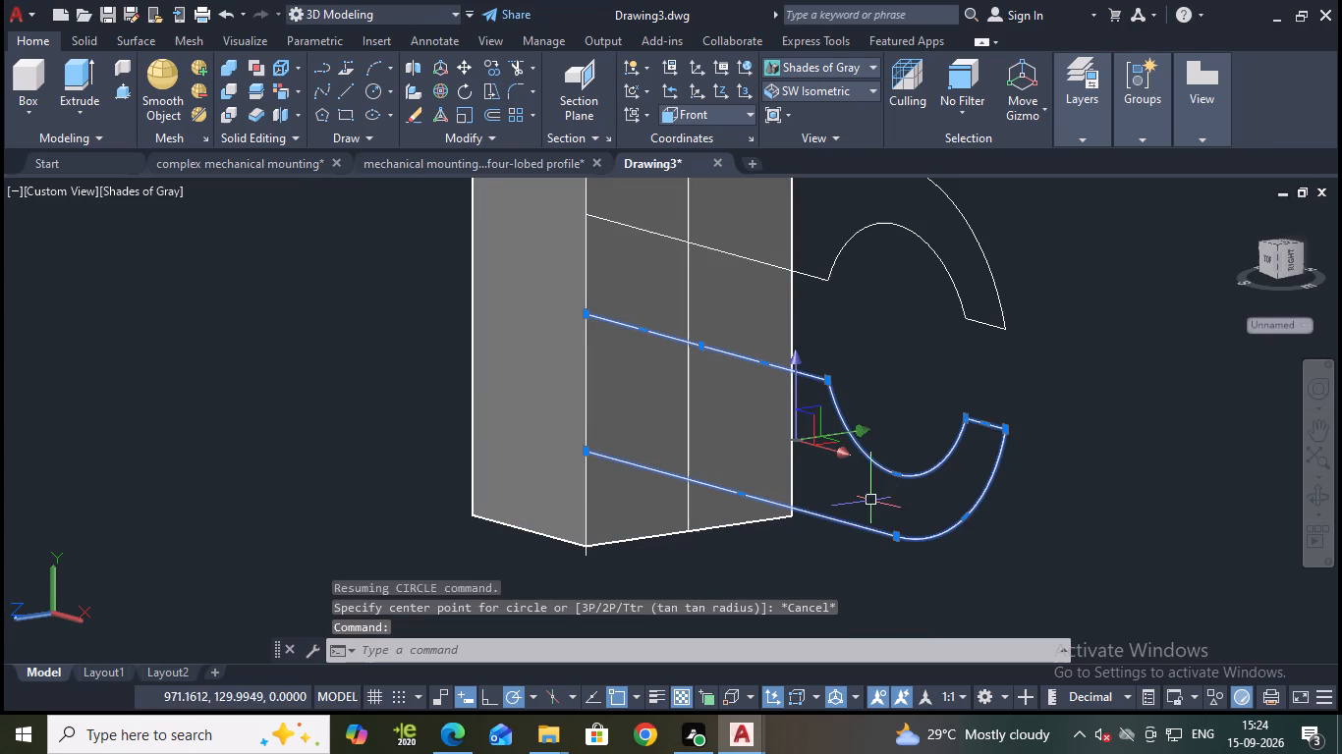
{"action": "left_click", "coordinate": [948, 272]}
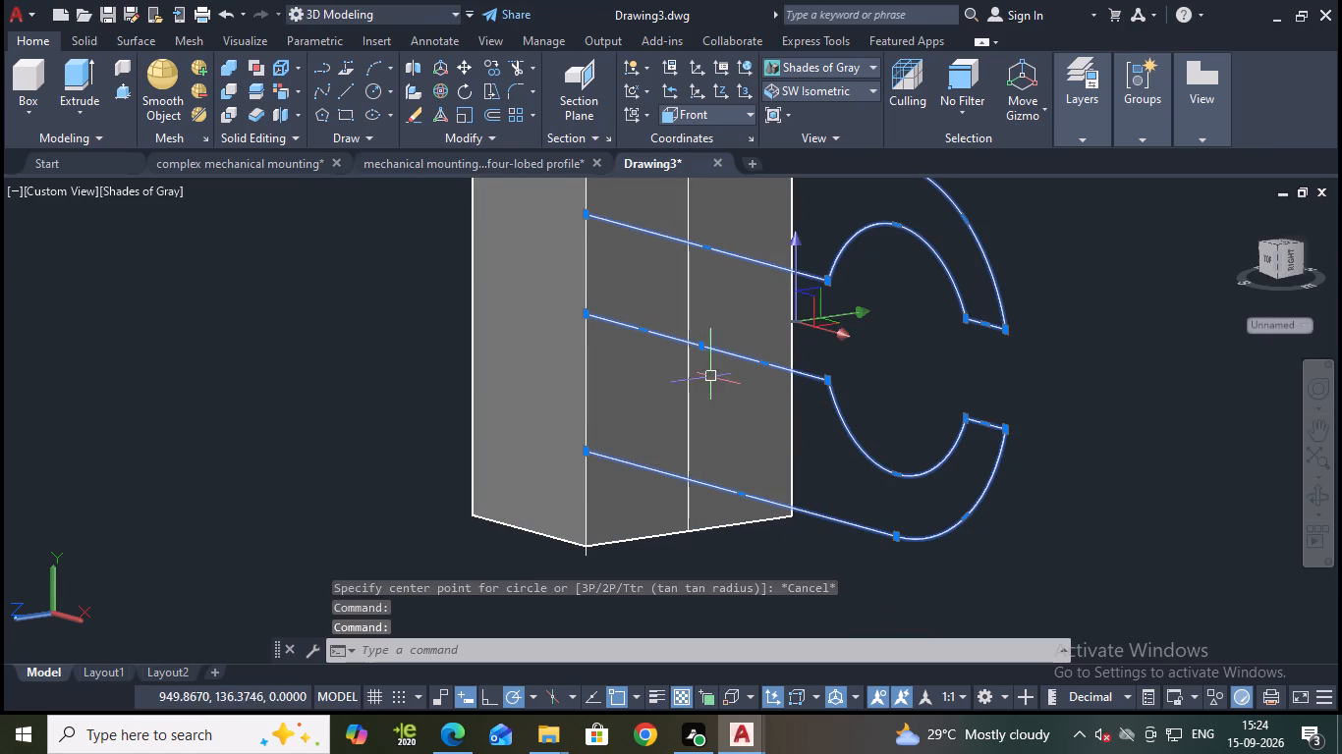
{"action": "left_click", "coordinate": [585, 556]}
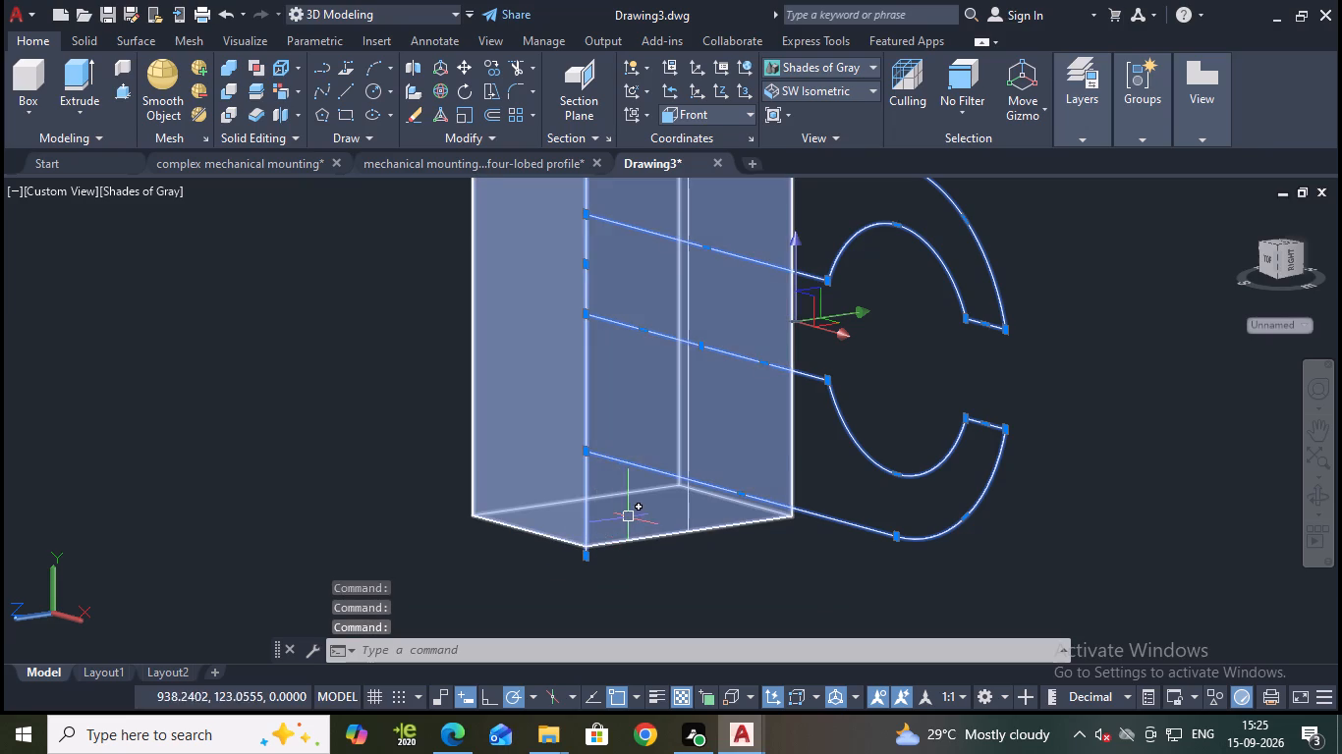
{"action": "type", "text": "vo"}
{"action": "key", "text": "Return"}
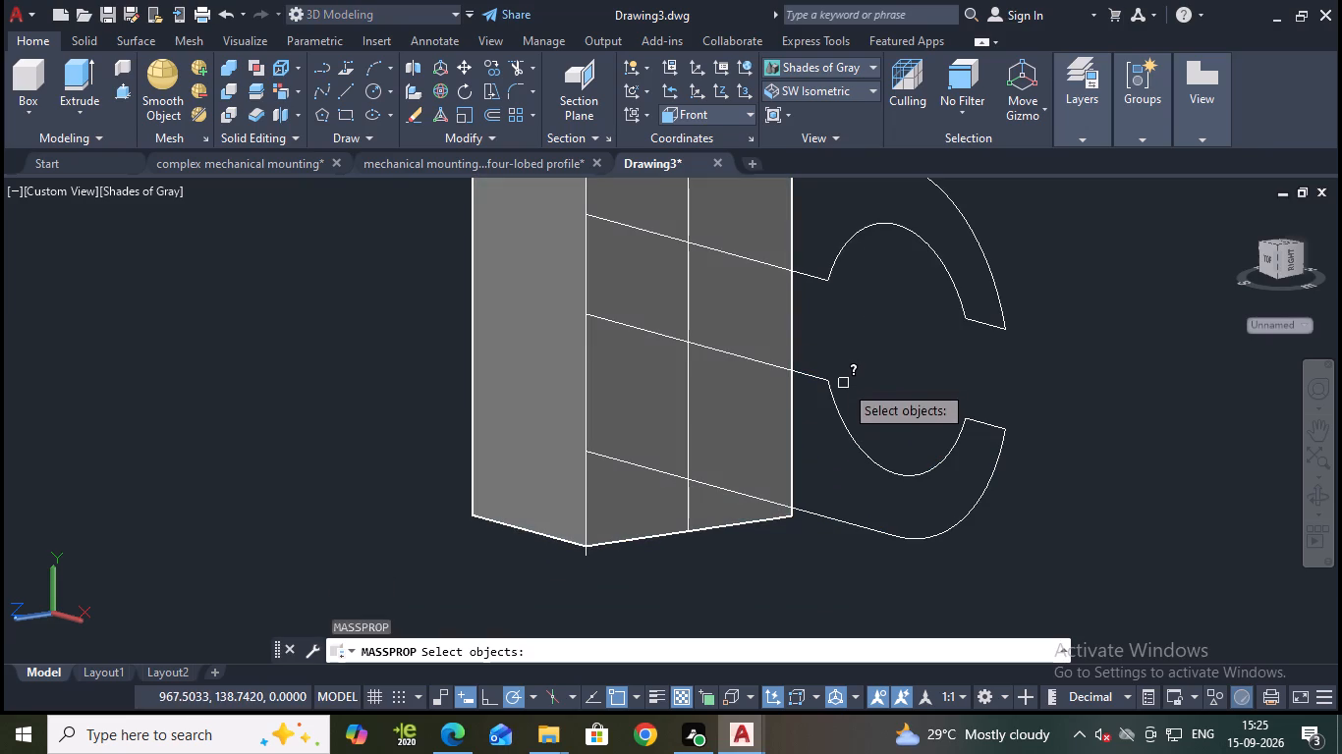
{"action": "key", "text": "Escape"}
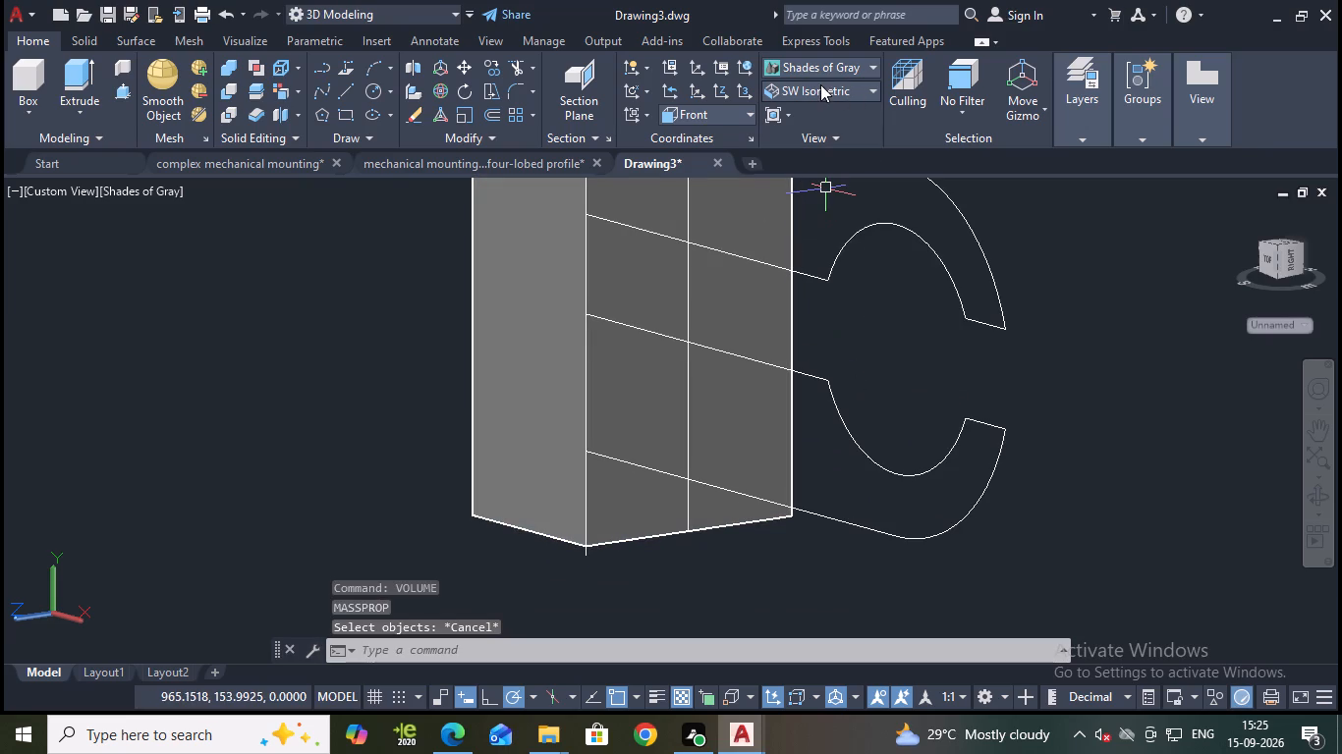
Switch the model's visual style to 2D Wireframe.
{"action": "left_click", "coordinate": [822, 64]}
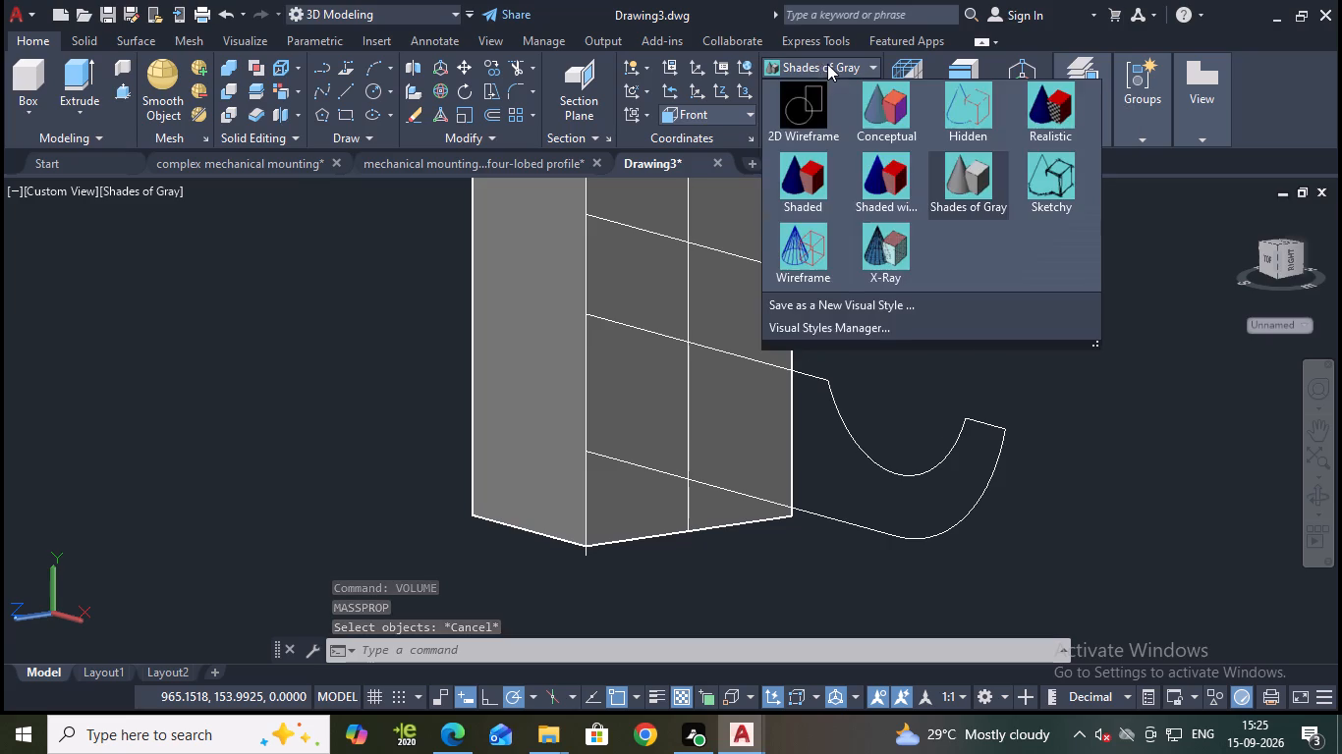
{"action": "left_click", "coordinate": [810, 103]}
{"action": "scroll", "coordinate": [611, 529], "scroll_direction": "down", "scroll_amount": 1}
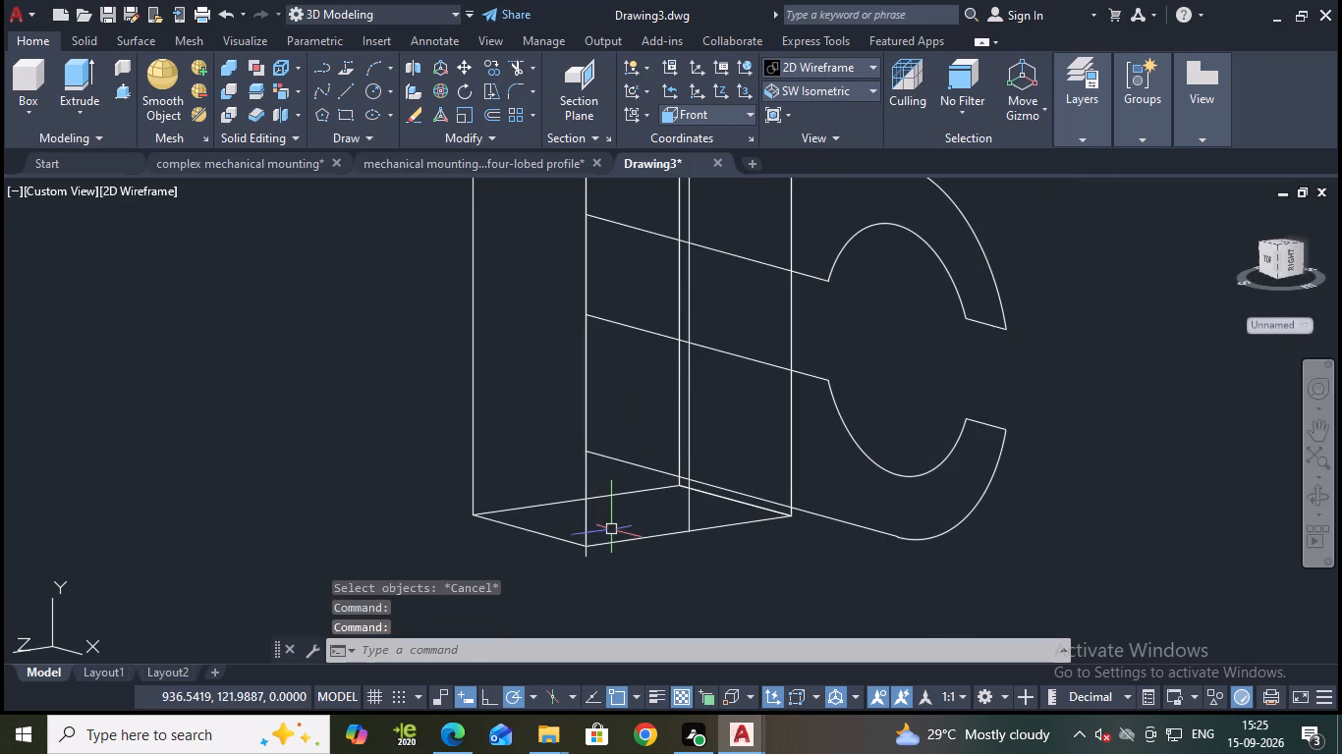
{"action": "scroll", "coordinate": [611, 529], "scroll_direction": "down", "scroll_amount": 1}
{"action": "scroll", "coordinate": [614, 386], "scroll_direction": "up", "scroll_amount": 2}
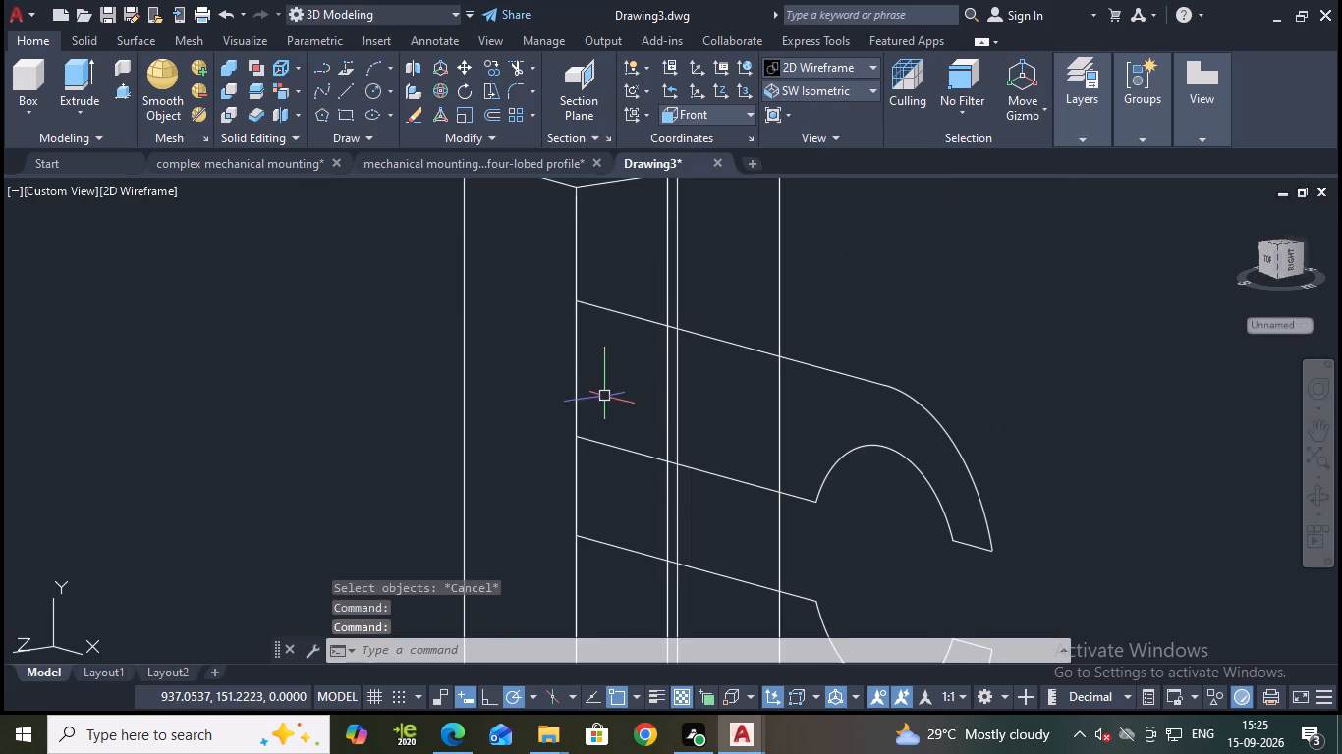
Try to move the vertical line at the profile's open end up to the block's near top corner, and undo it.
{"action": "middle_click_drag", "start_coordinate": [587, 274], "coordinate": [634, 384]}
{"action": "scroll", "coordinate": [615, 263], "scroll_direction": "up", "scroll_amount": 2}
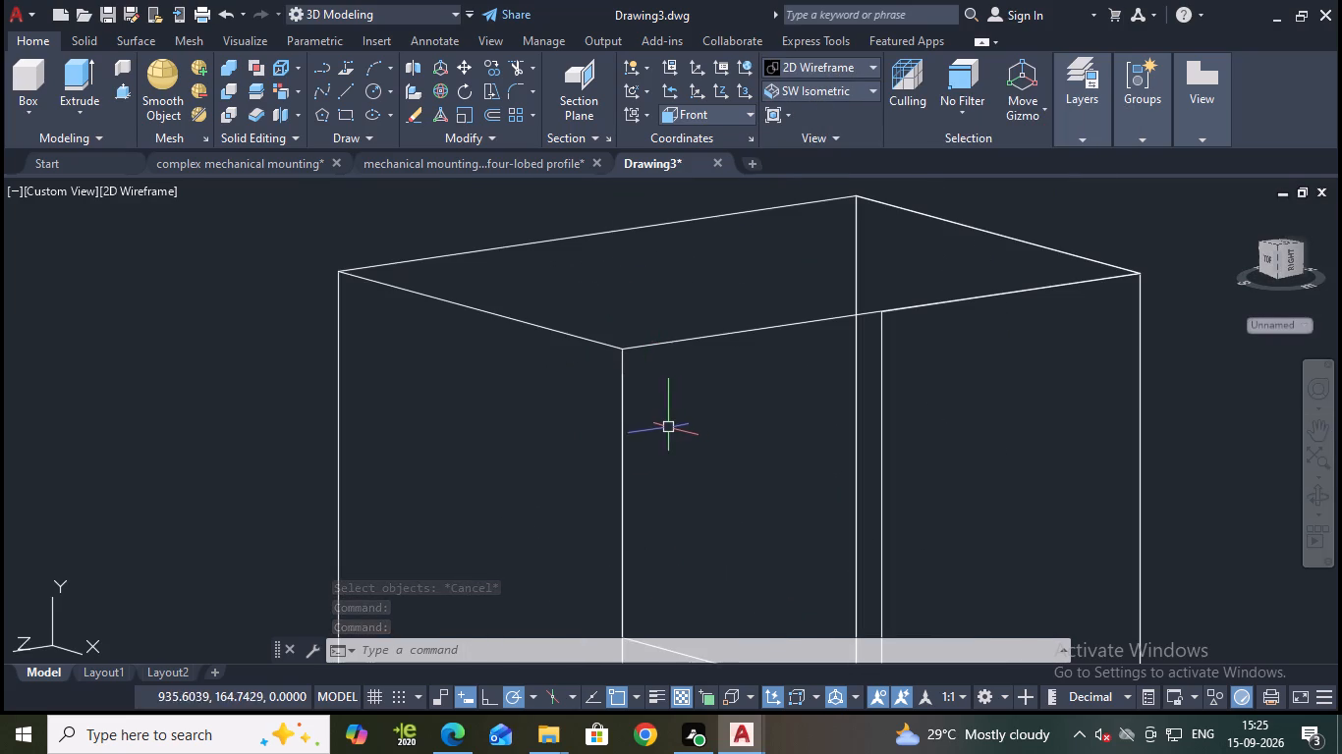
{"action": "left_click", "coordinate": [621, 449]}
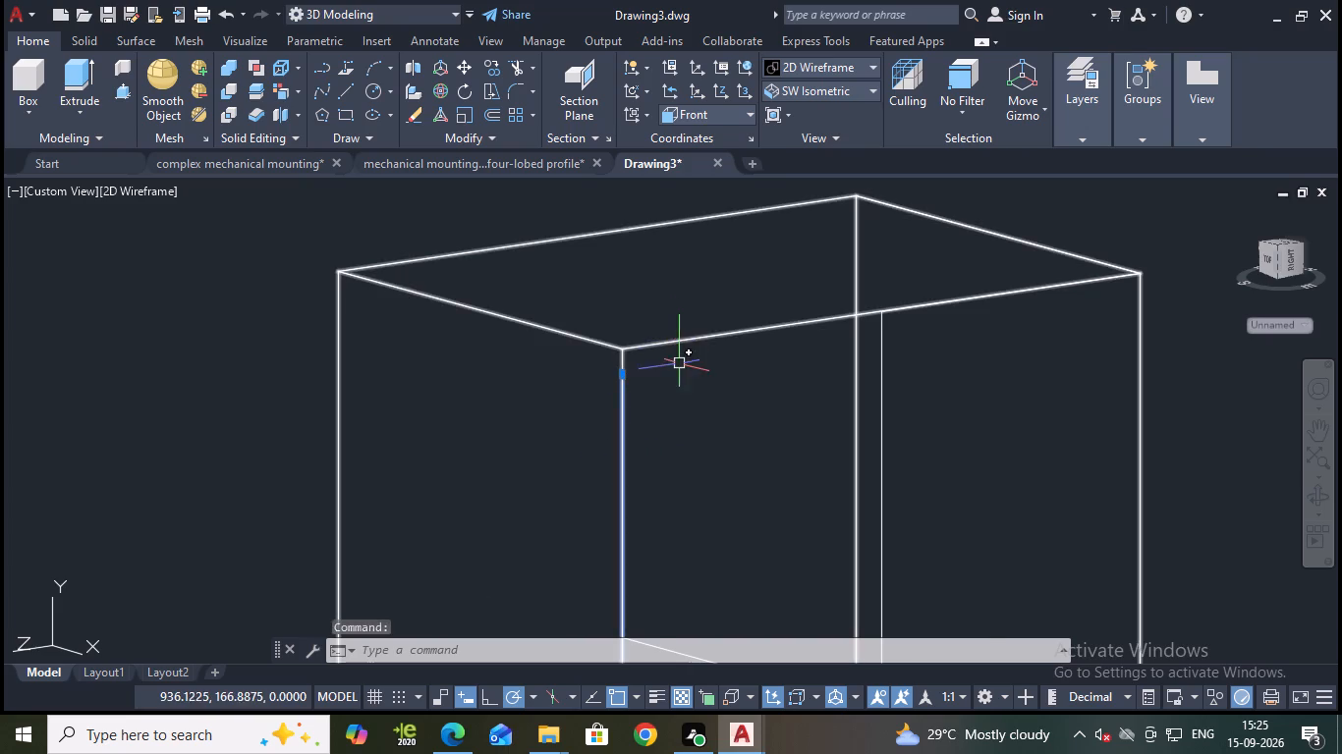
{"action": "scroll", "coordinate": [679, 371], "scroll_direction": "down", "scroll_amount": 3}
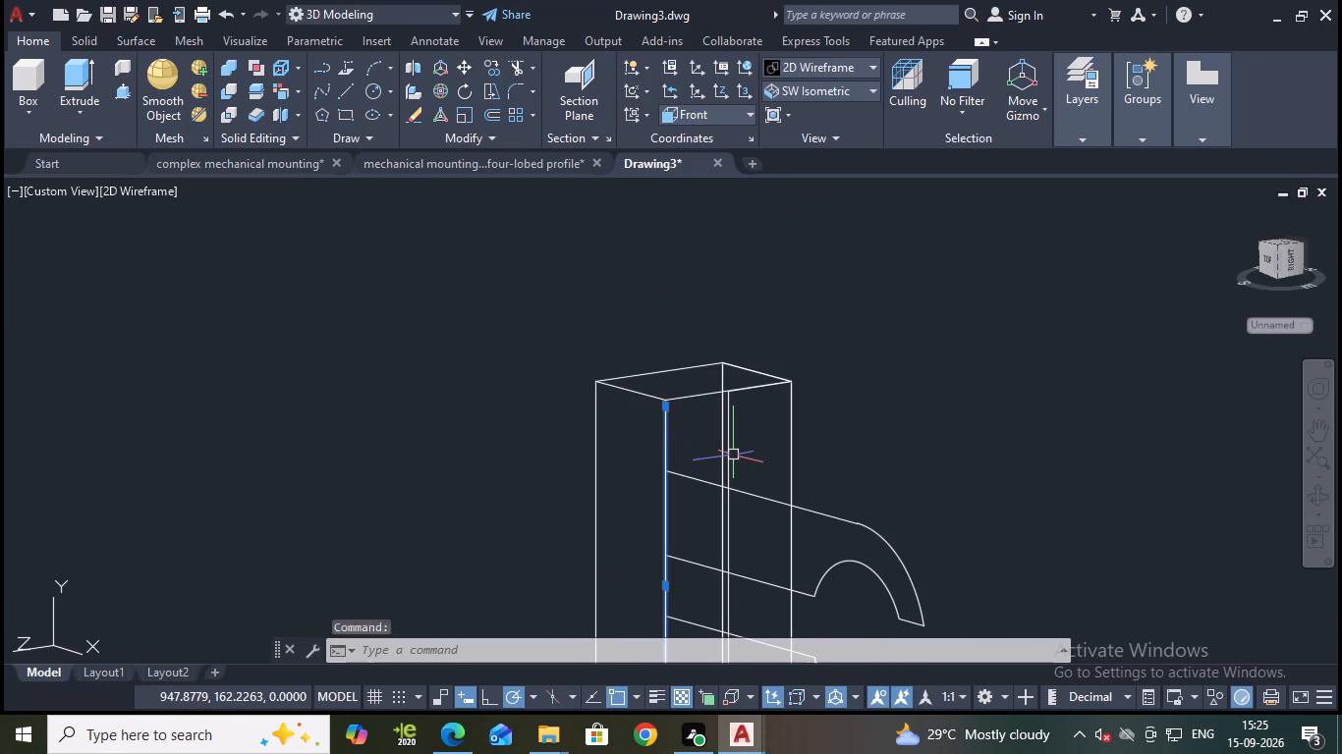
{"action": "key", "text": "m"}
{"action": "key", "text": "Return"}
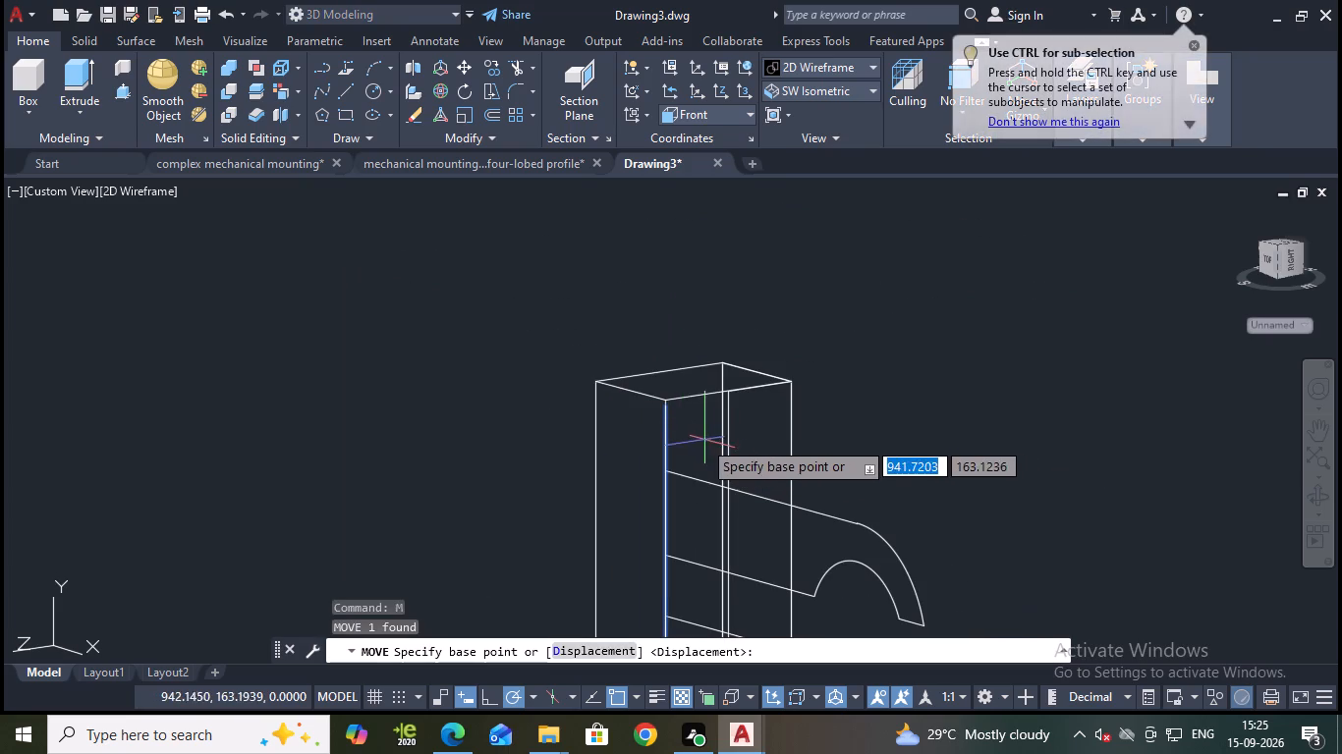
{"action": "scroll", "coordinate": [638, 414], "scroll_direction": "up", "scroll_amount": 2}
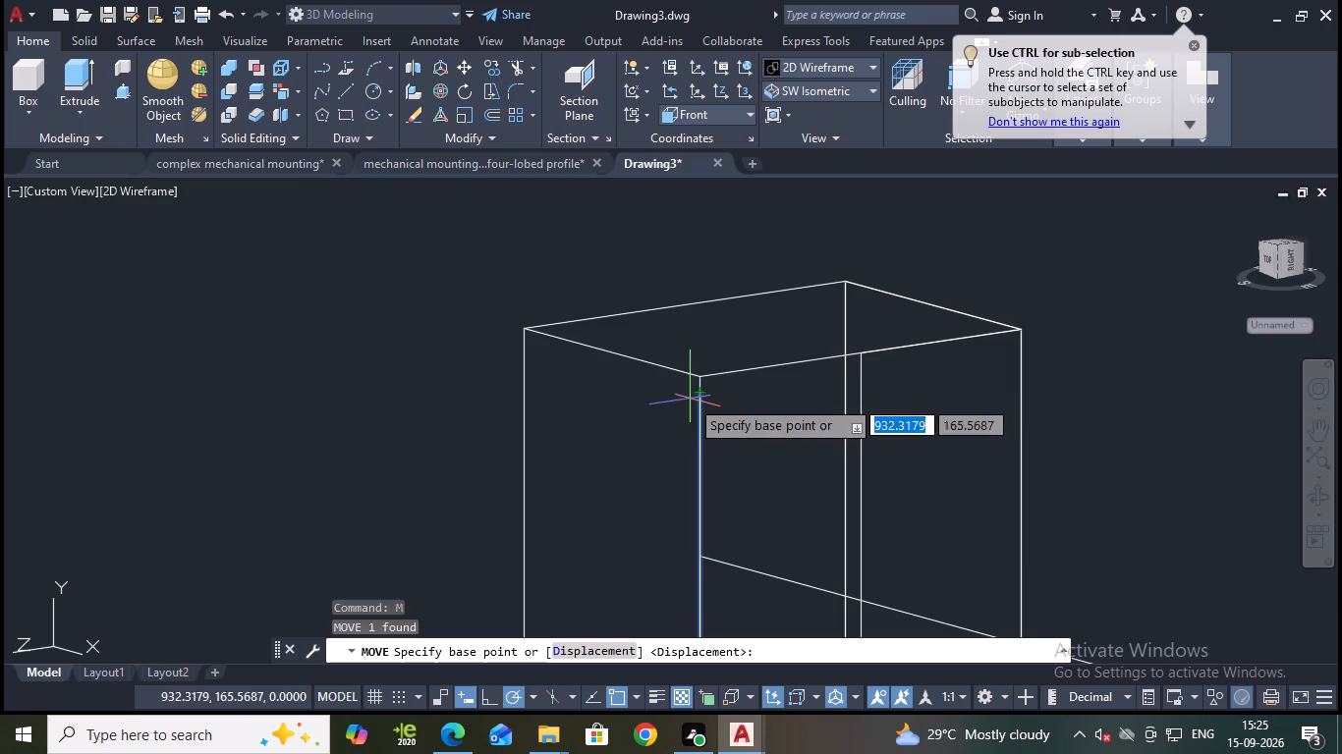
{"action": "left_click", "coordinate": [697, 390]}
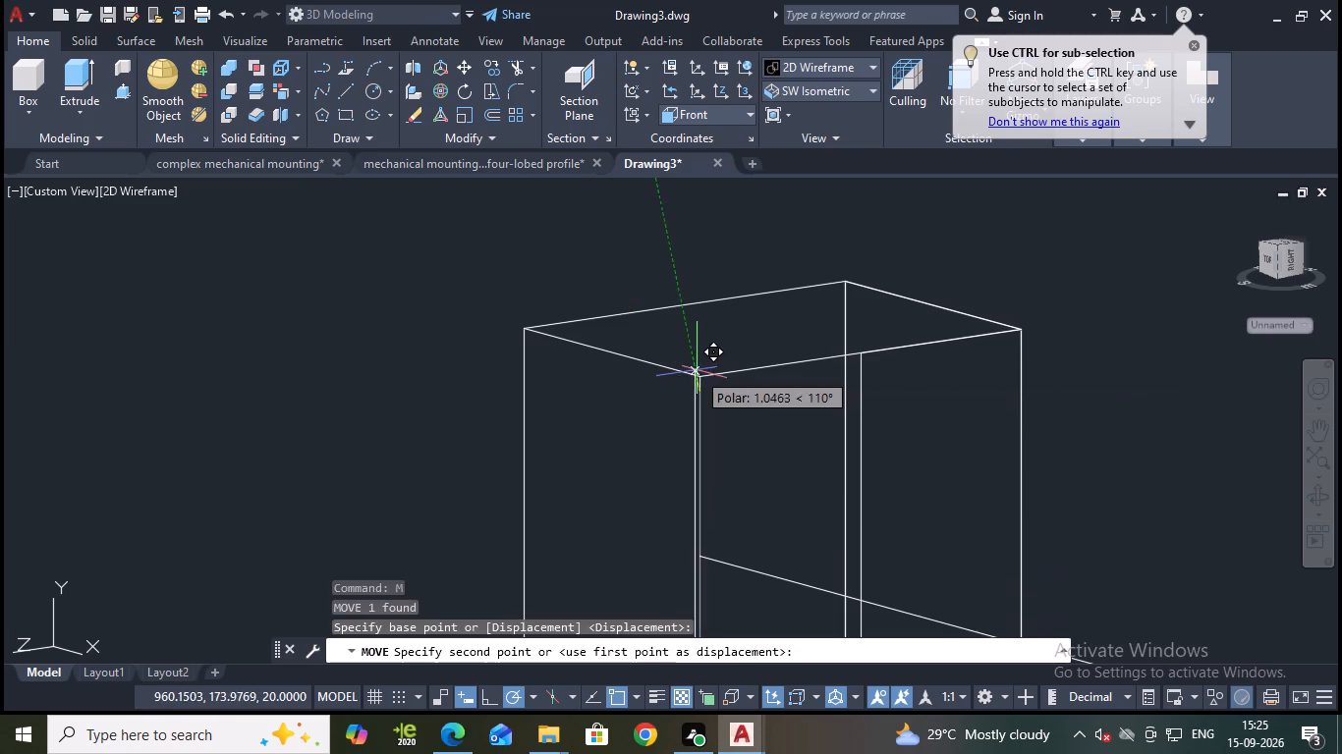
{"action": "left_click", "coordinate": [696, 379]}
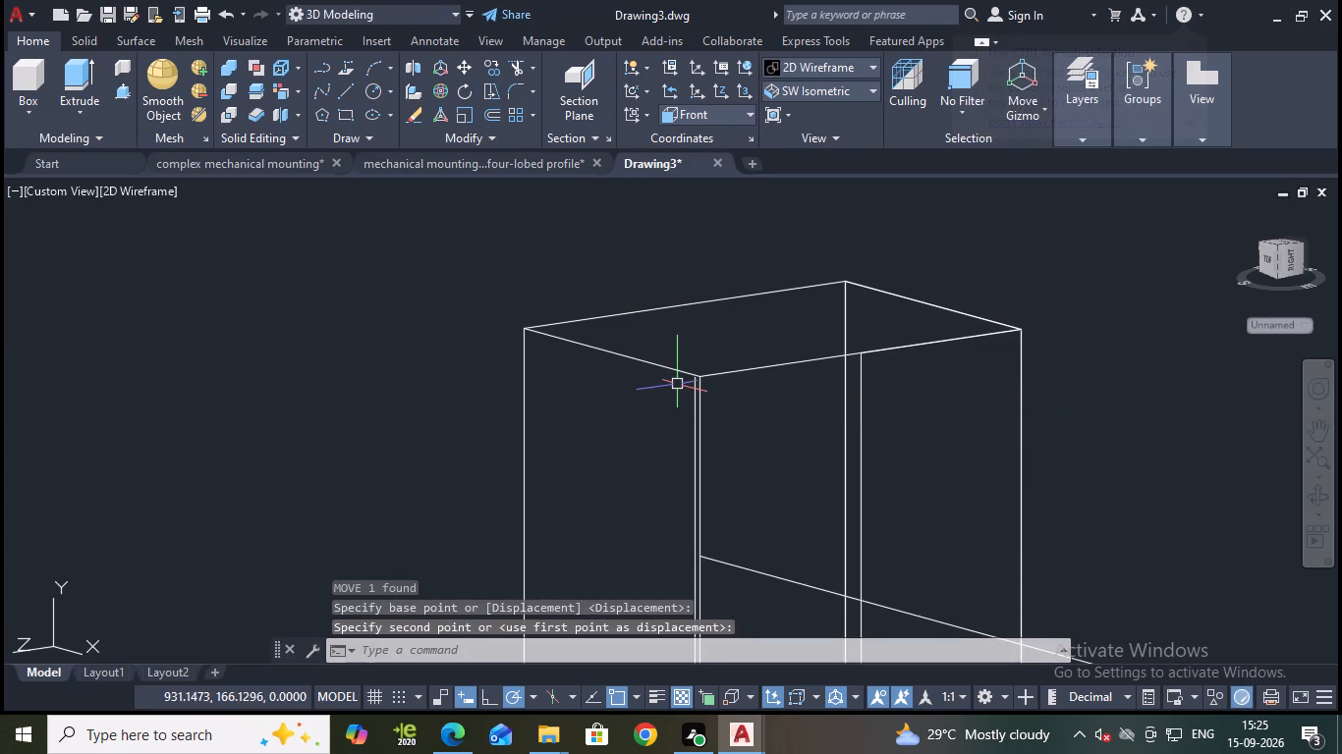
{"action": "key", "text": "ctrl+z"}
Move the vertical line at the profile's open end from its top endpoint to the block's near top corner.
{"action": "scroll", "coordinate": [692, 392], "scroll_direction": "up", "scroll_amount": 3}
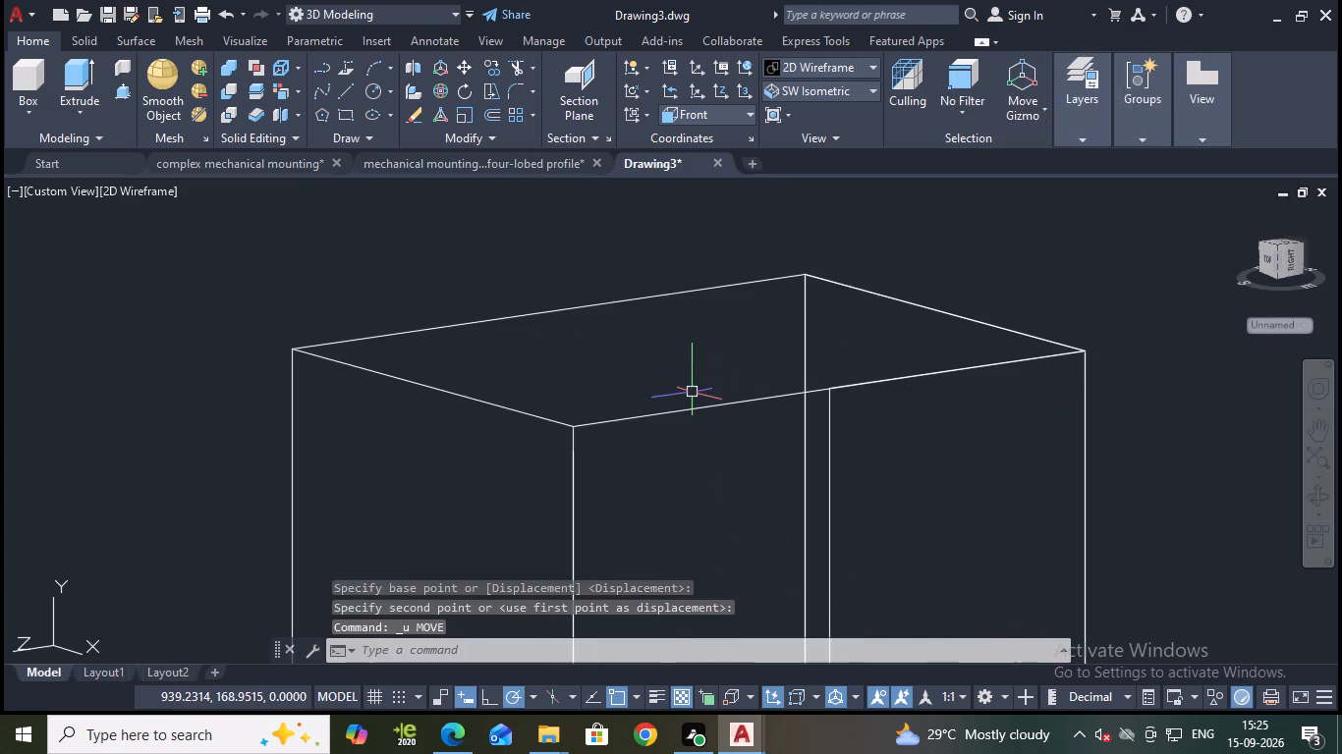
{"action": "key", "text": "m"}
{"action": "key", "text": "Return"}
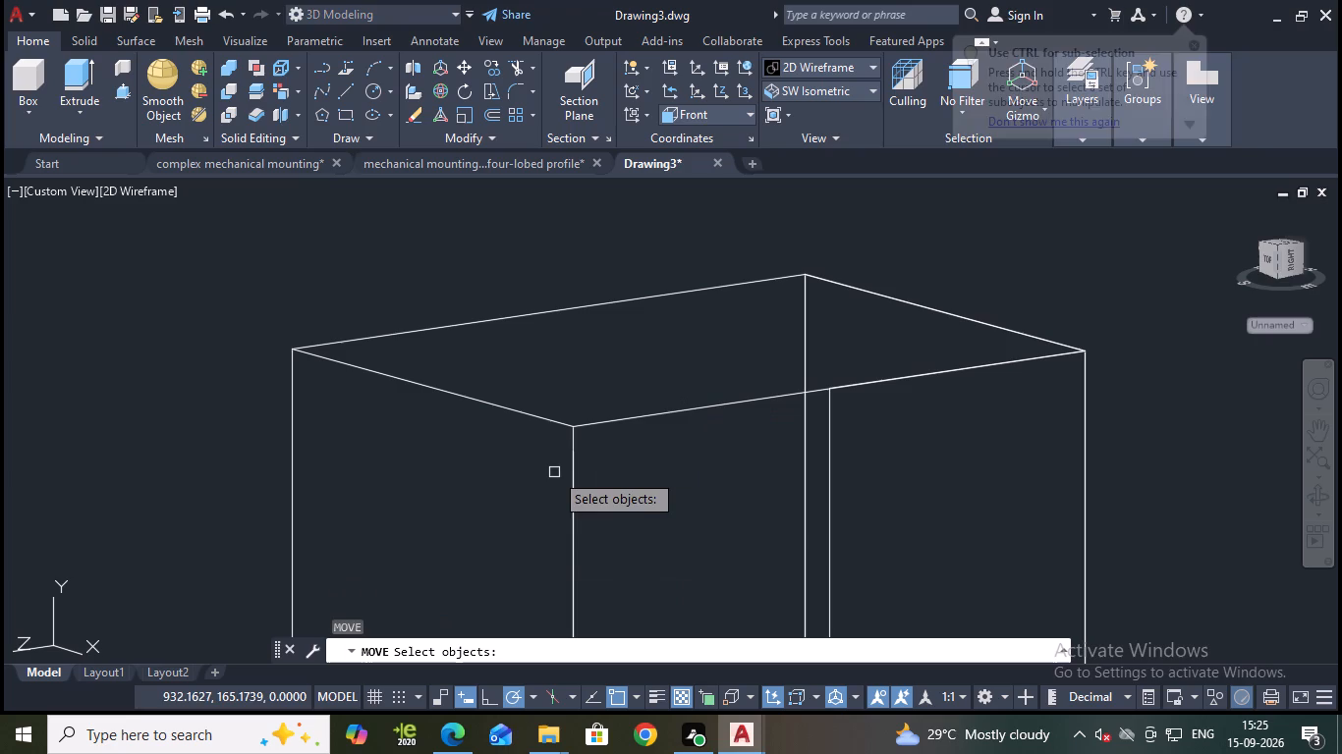
{"action": "left_click", "coordinate": [572, 471]}
{"action": "key", "text": "Return"}
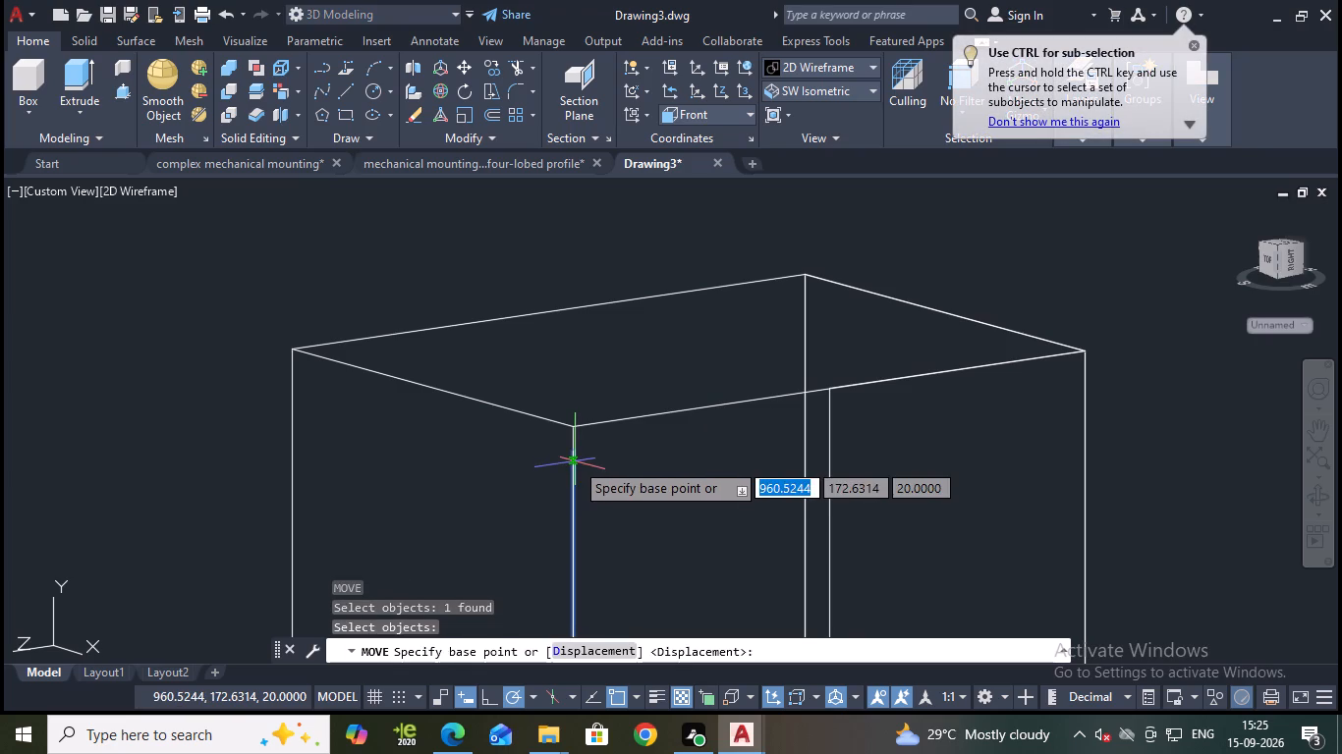
{"action": "left_click", "coordinate": [575, 454]}
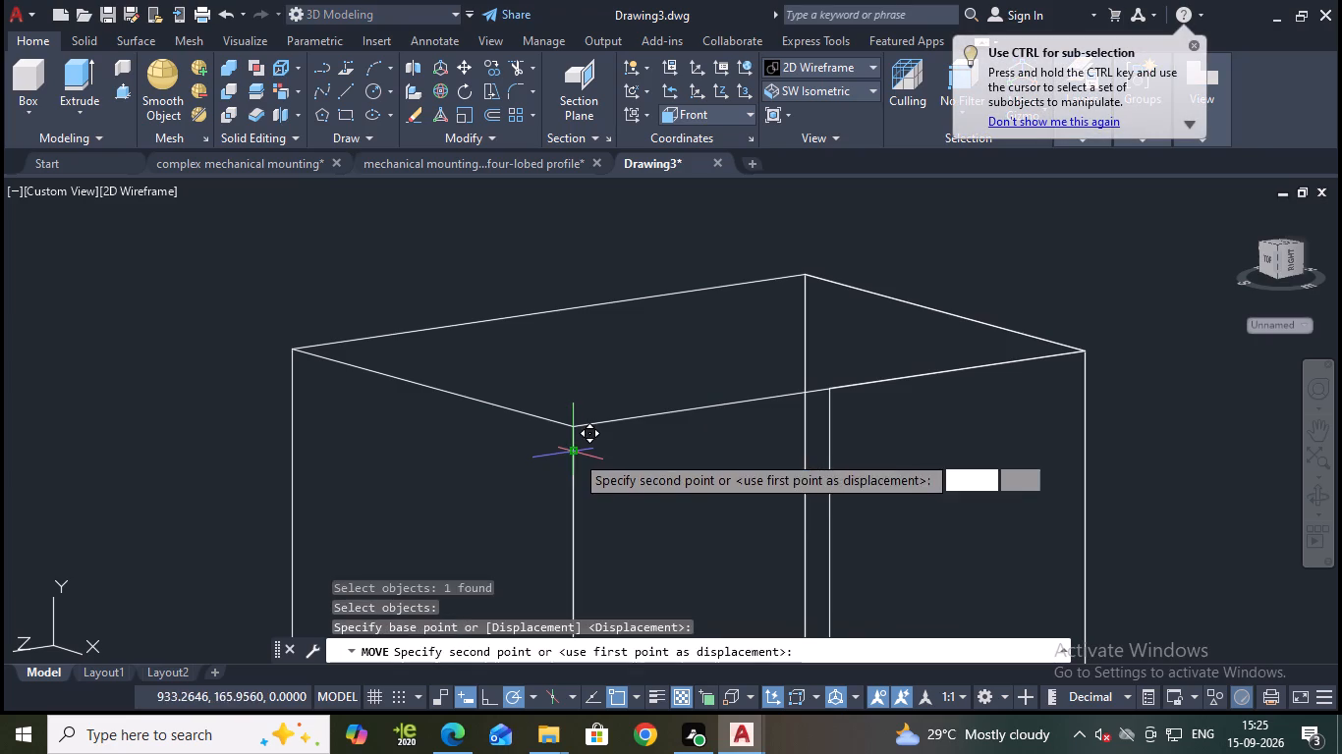
{"action": "left_click", "coordinate": [571, 427]}
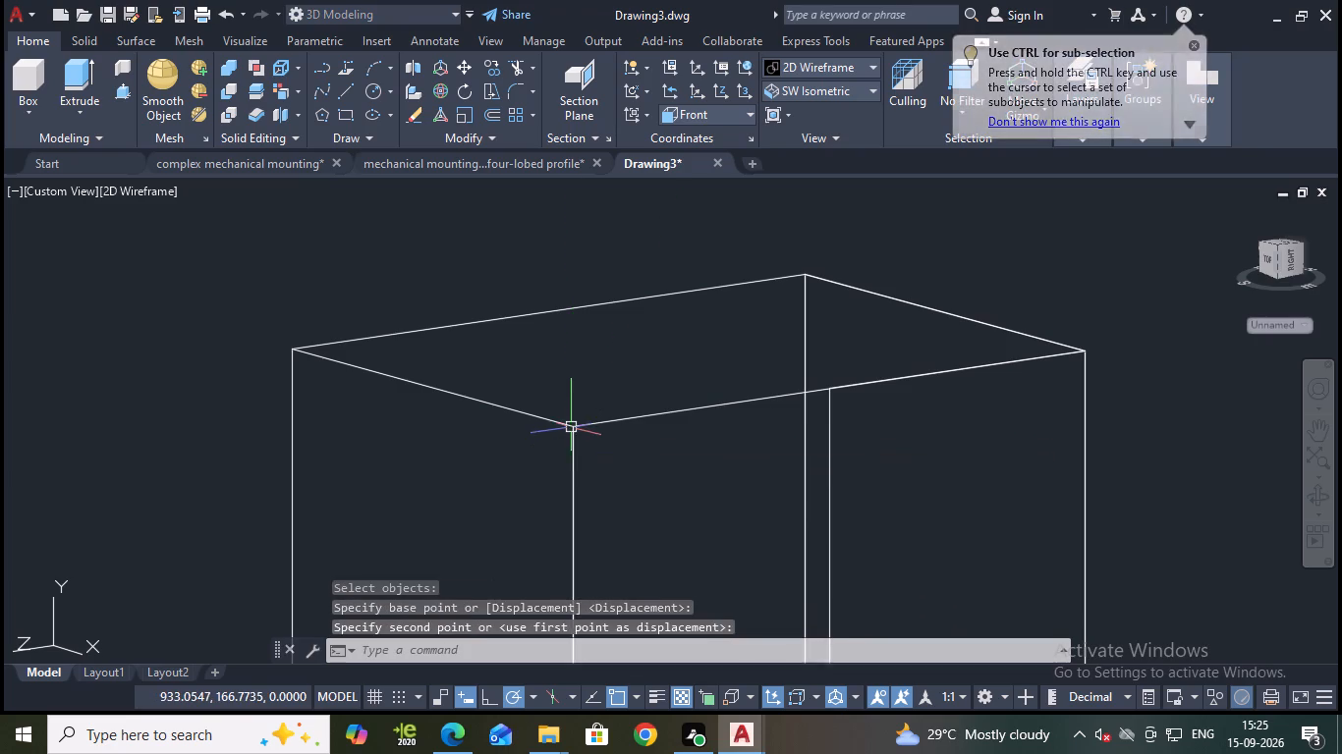
Move both profile halves and the vertical line together from the block's near top corner to the top of the face centreline.
{"action": "scroll", "coordinate": [583, 433], "scroll_direction": "down", "scroll_amount": 4}
{"action": "middle_click_drag", "start_coordinate": [821, 479], "coordinate": [828, 428]}
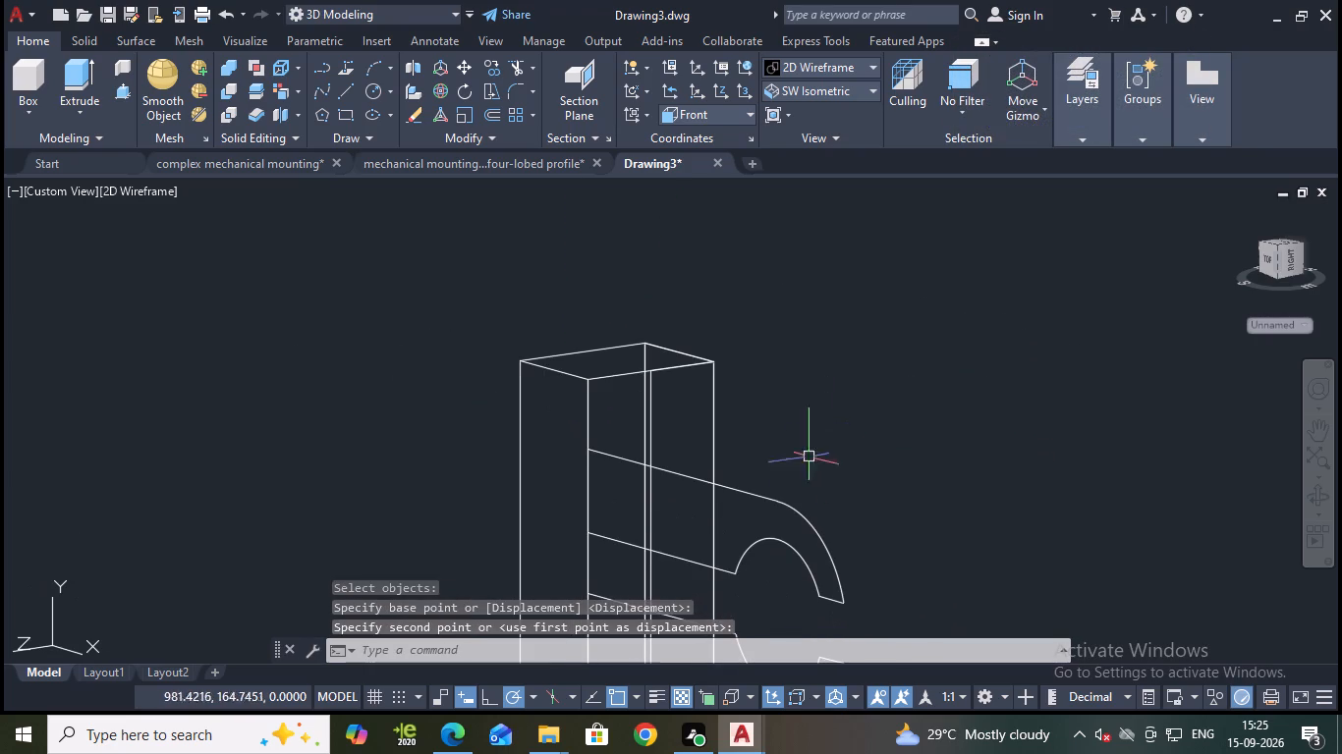
{"action": "middle_click_drag", "start_coordinate": [786, 502], "coordinate": [811, 404]}
{"action": "scroll", "coordinate": [801, 465], "scroll_direction": "down", "scroll_amount": 1}
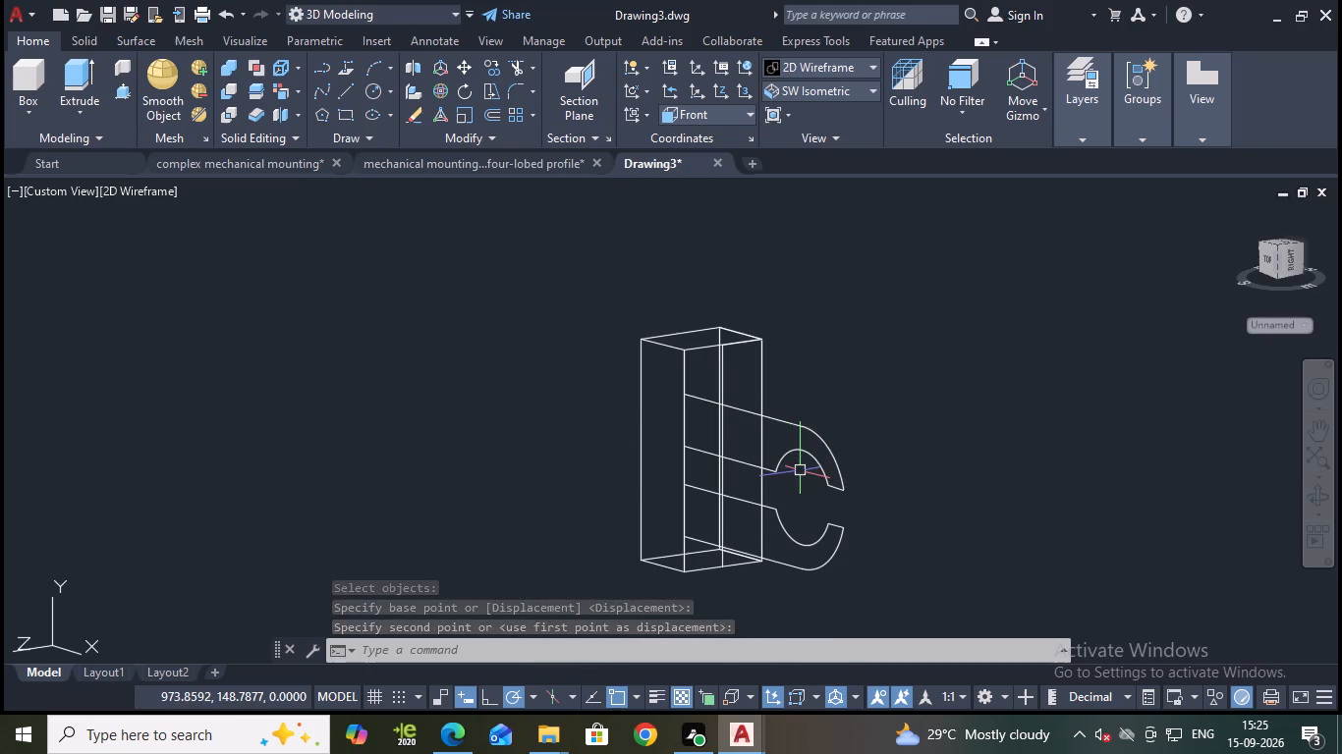
{"action": "scroll", "coordinate": [770, 515], "scroll_direction": "up", "scroll_amount": 1}
{"action": "left_click", "coordinate": [779, 524]}
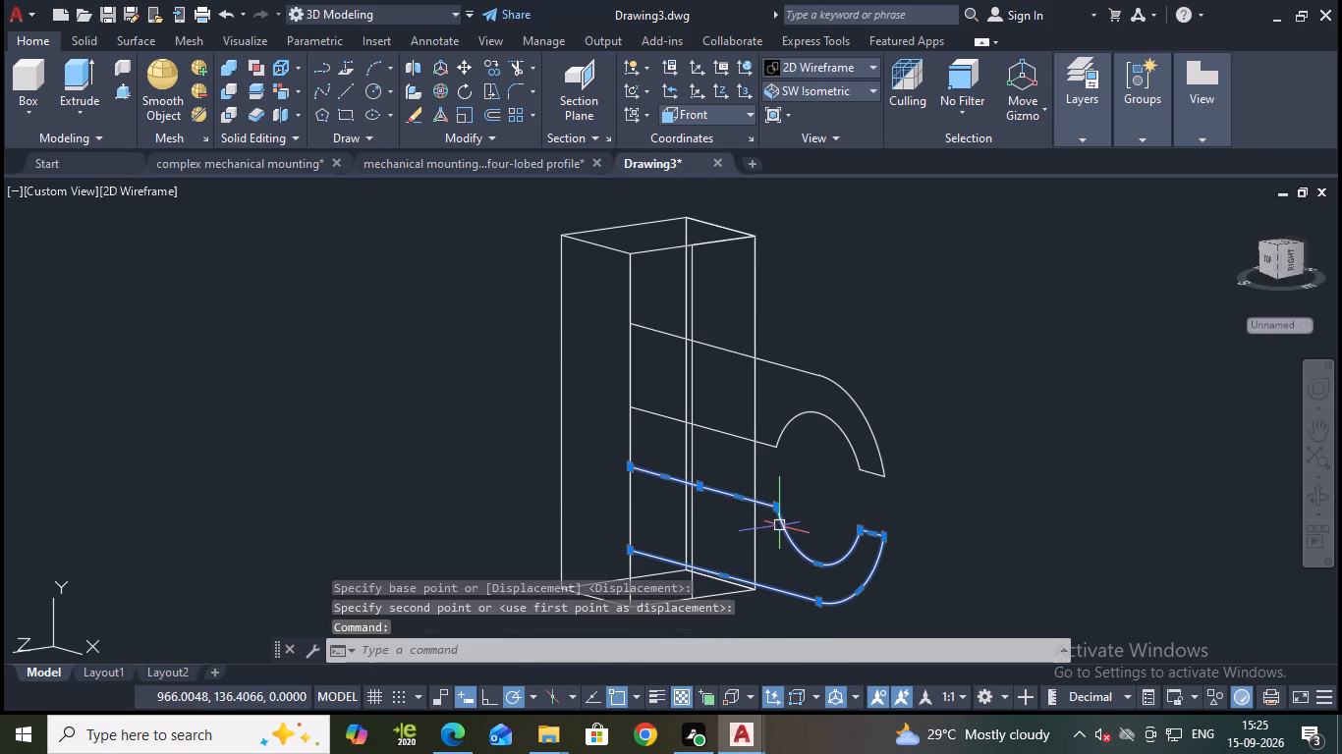
{"action": "left_click", "coordinate": [781, 439]}
{"action": "left_click", "coordinate": [632, 438]}
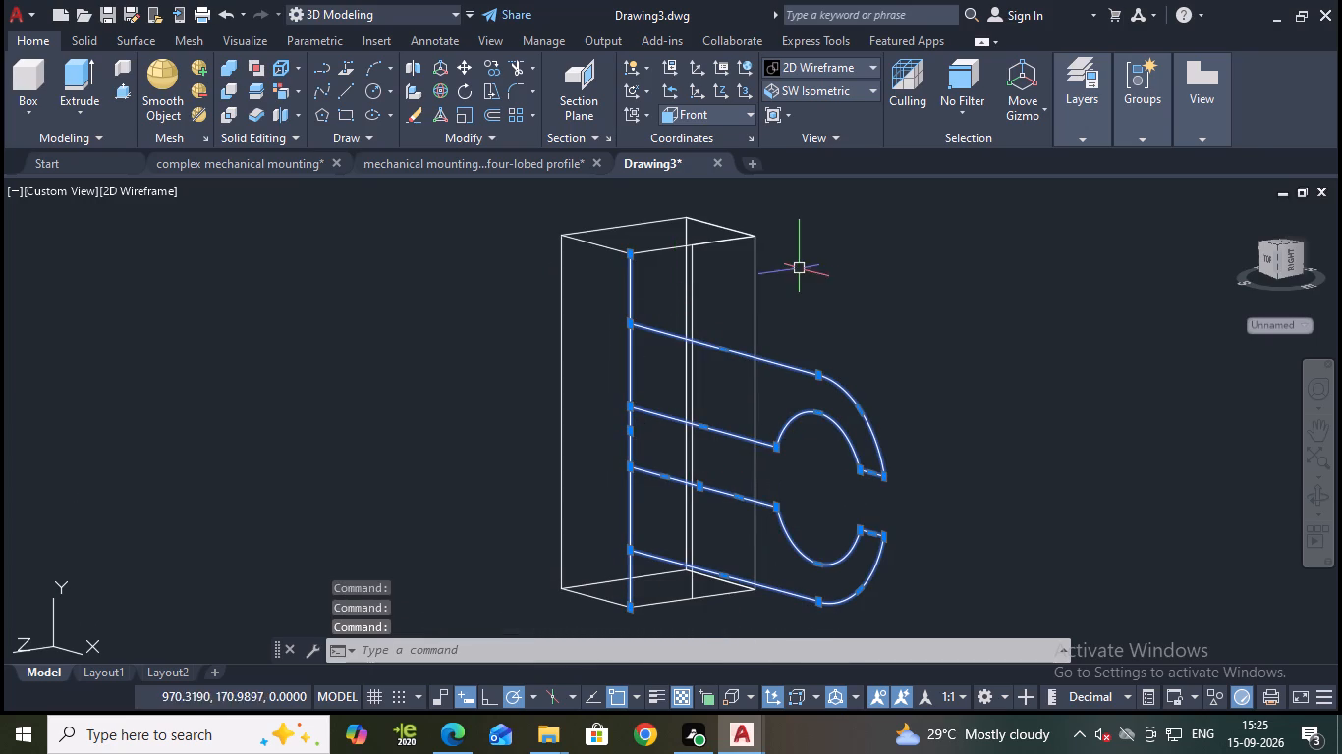
{"action": "key", "text": "m"}
{"action": "key", "text": "Return"}
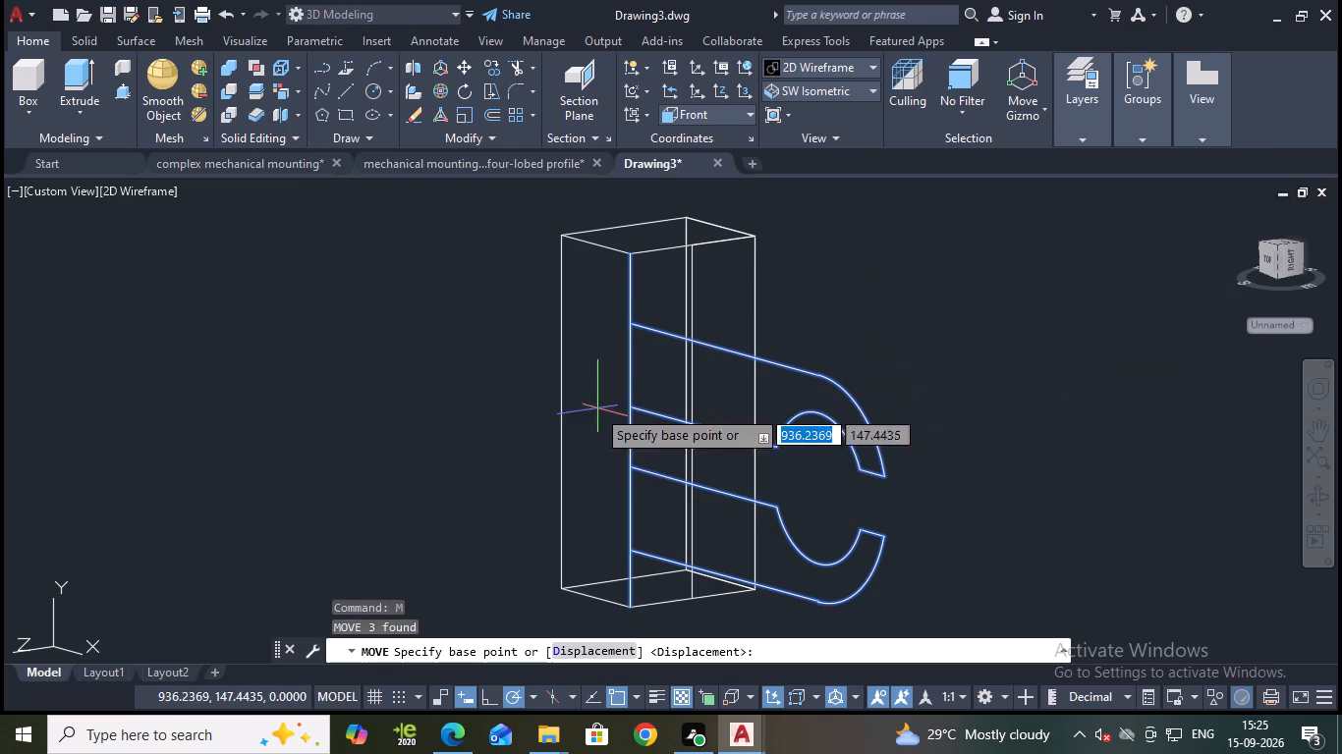
{"action": "scroll", "coordinate": [657, 277], "scroll_direction": "up", "scroll_amount": 2}
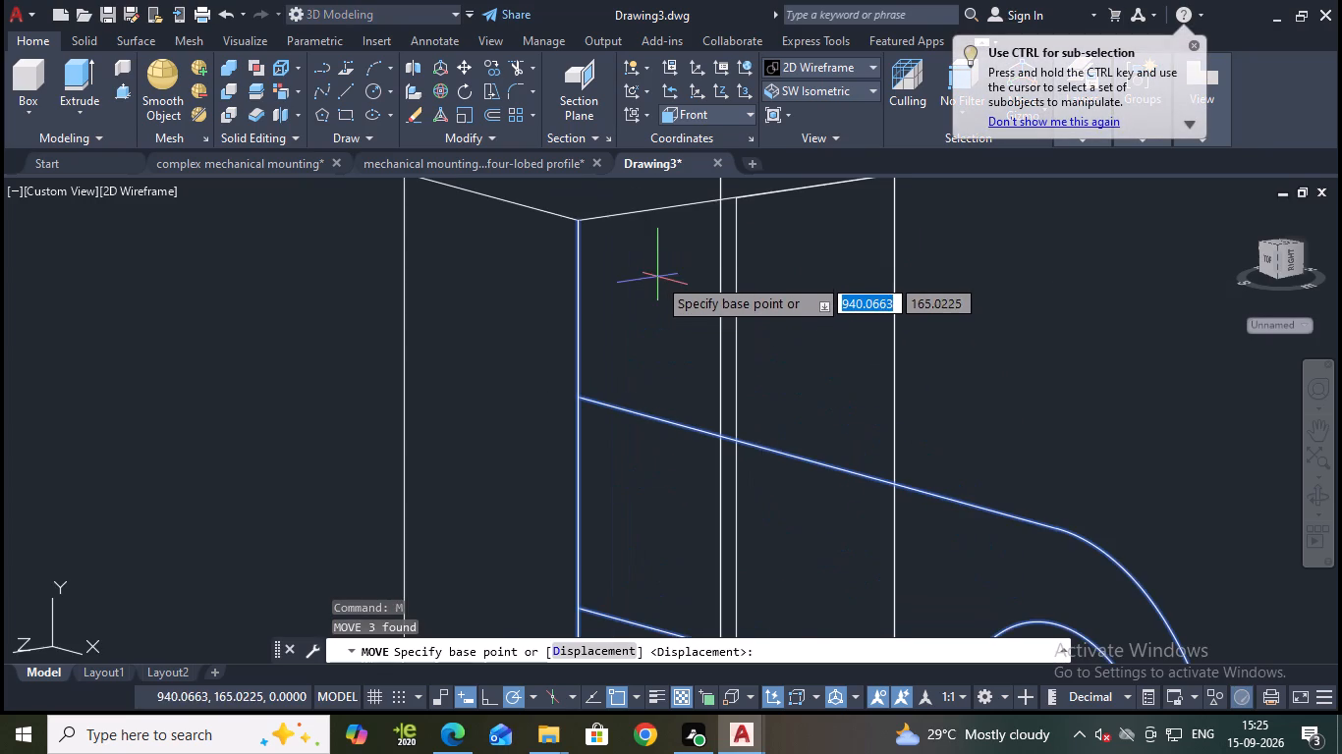
{"action": "left_click", "coordinate": [575, 223]}
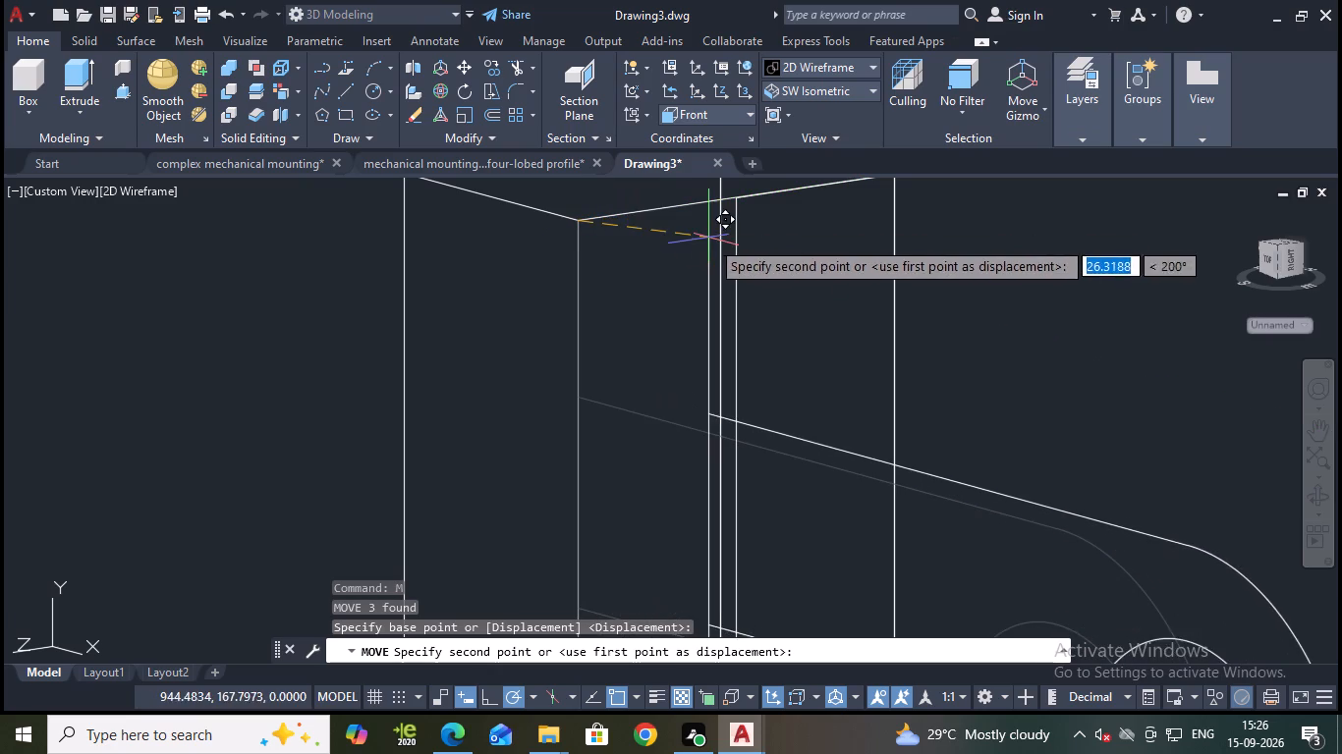
{"action": "middle_click_drag", "start_coordinate": [744, 201], "coordinate": [698, 279]}
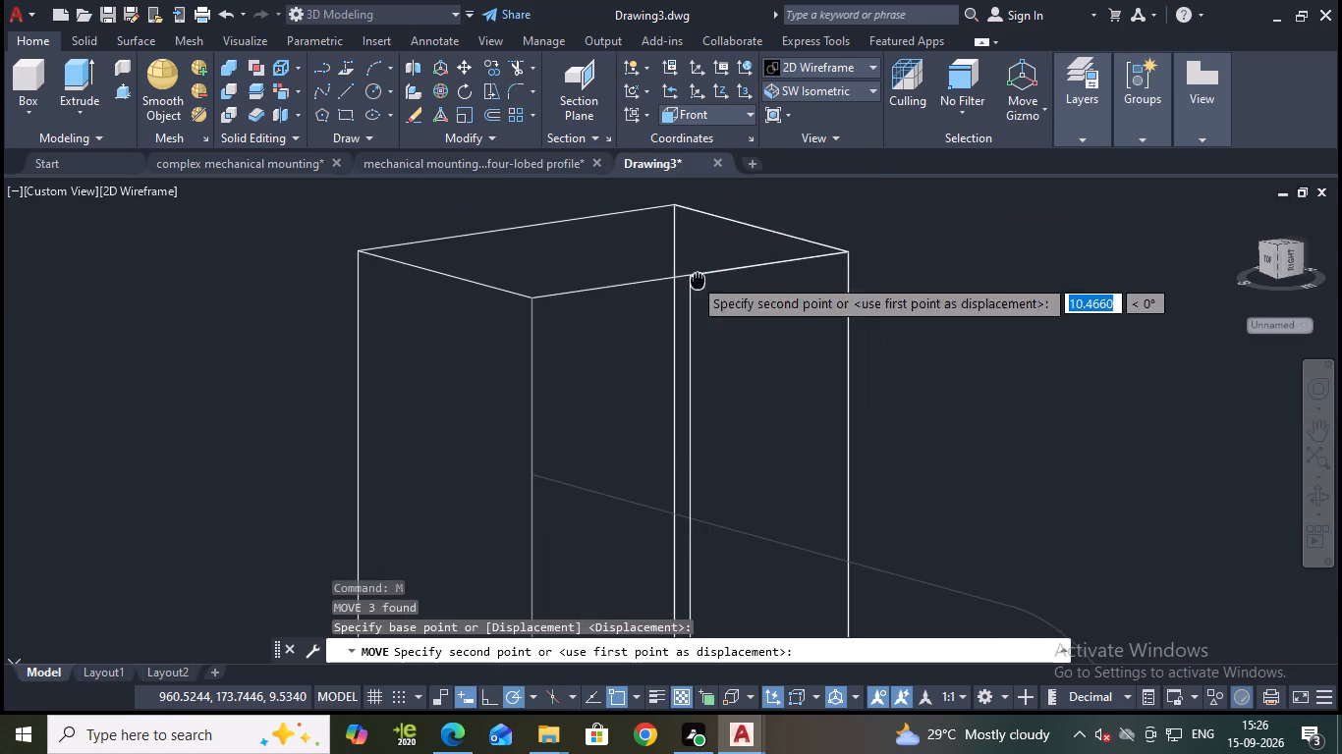
{"action": "scroll", "coordinate": [687, 265], "scroll_direction": "up", "scroll_amount": 2}
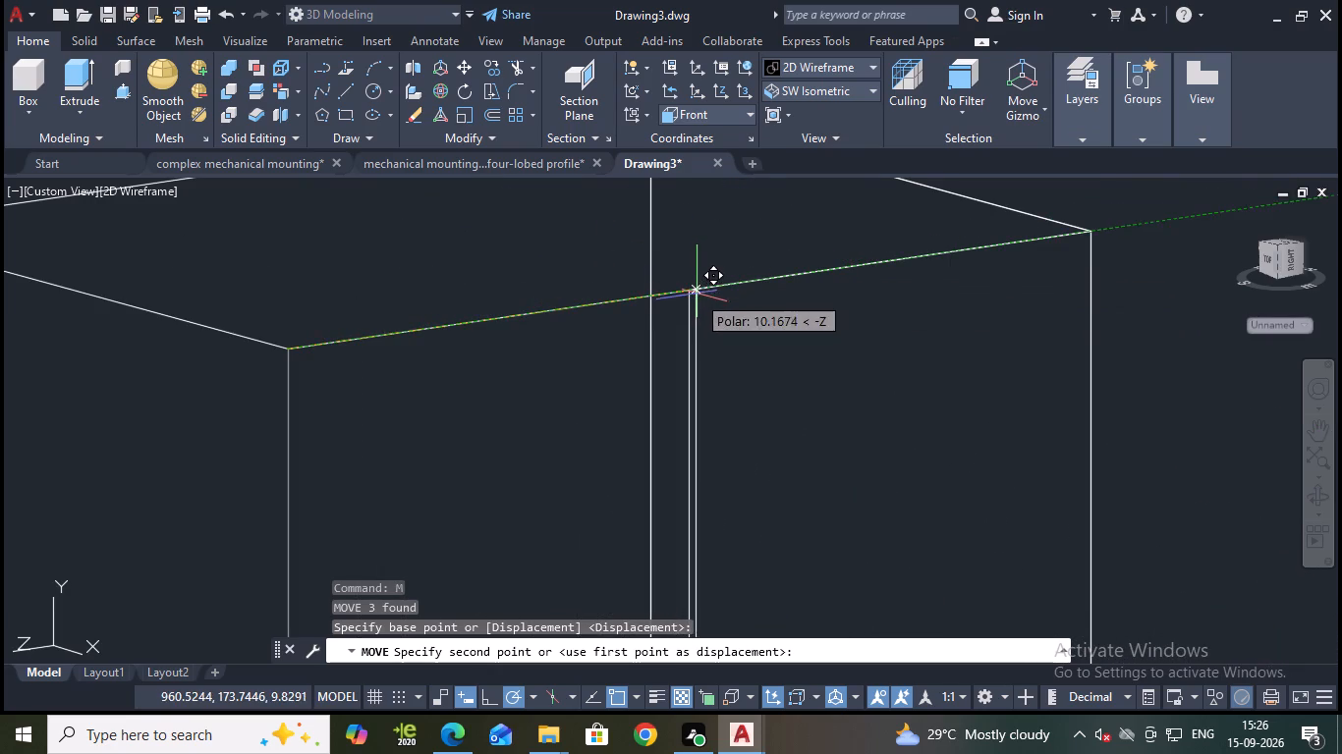
{"action": "left_click", "coordinate": [687, 288]}
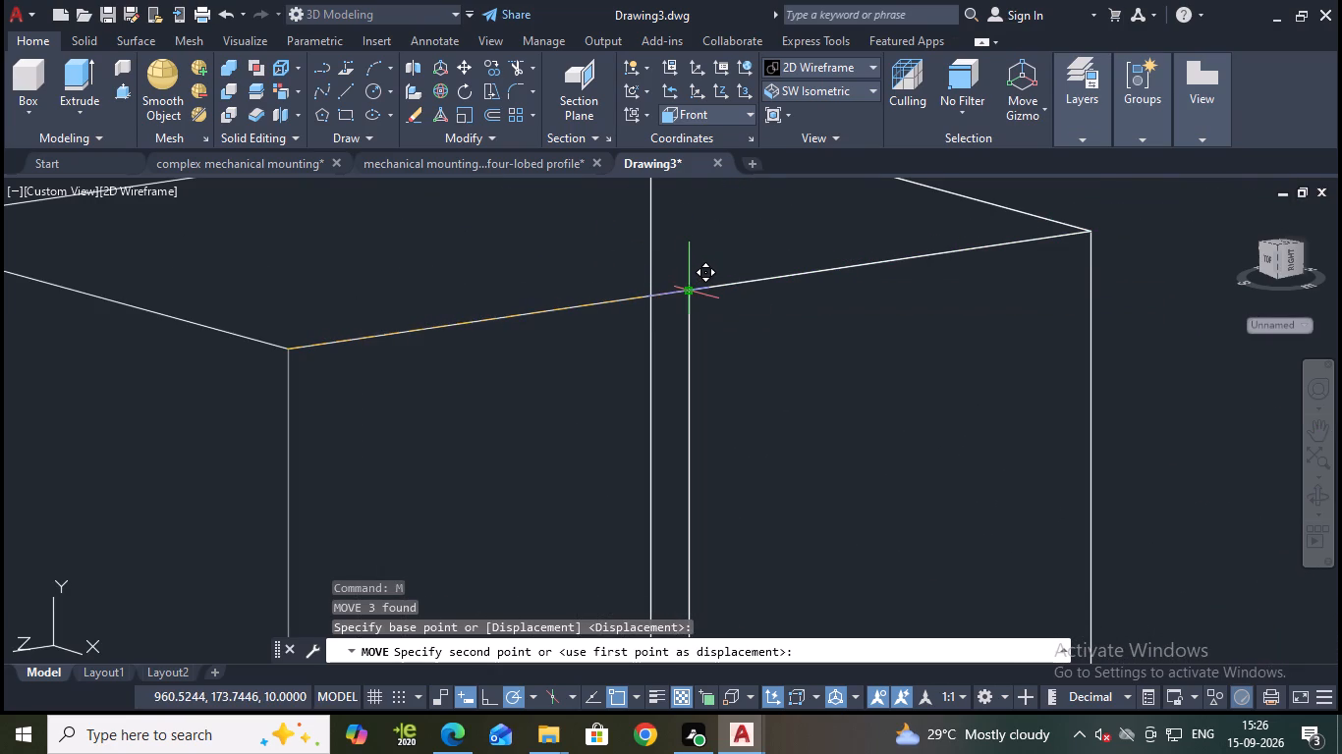
Change the model's visual style to Shades of Gray.
{"action": "scroll", "coordinate": [749, 315], "scroll_direction": "down", "scroll_amount": 4}
{"action": "middle_click_drag", "start_coordinate": [757, 432], "coordinate": [763, 437]}
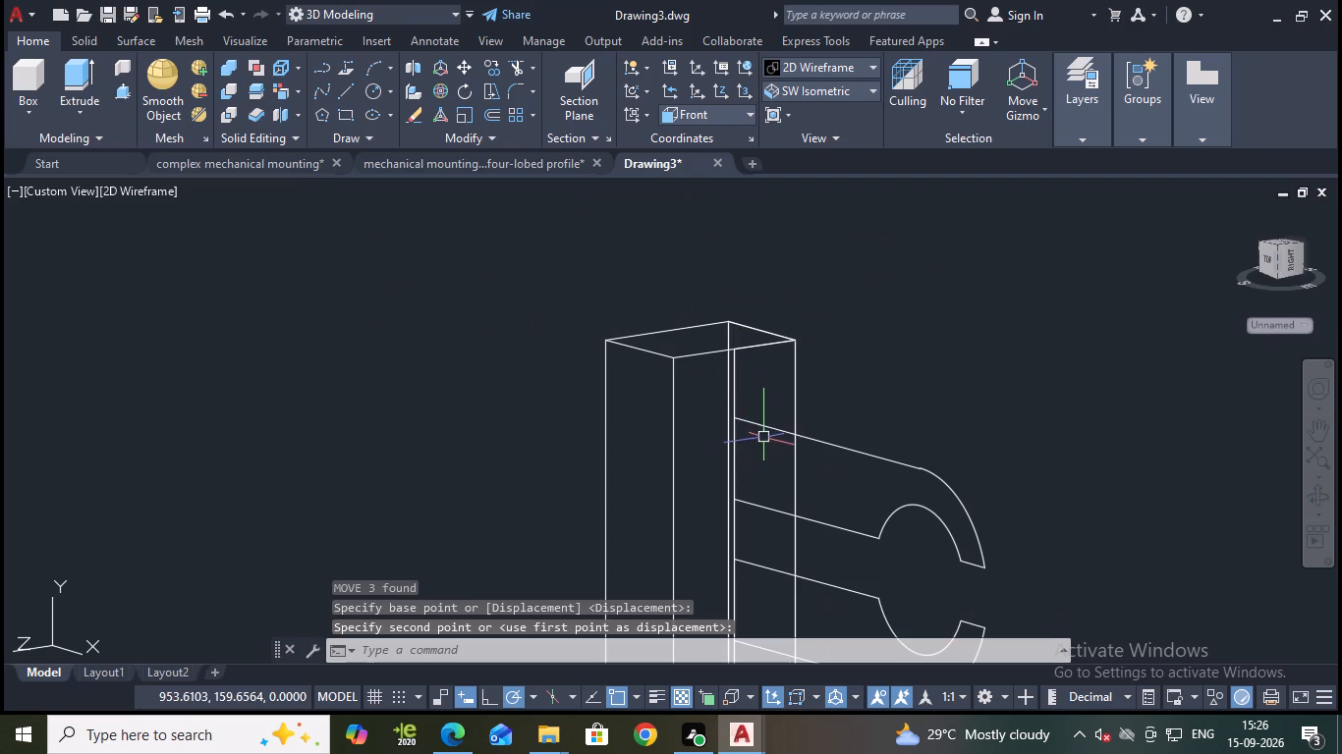
{"action": "middle_click_drag", "start_coordinate": [763, 437], "coordinate": [692, 281]}
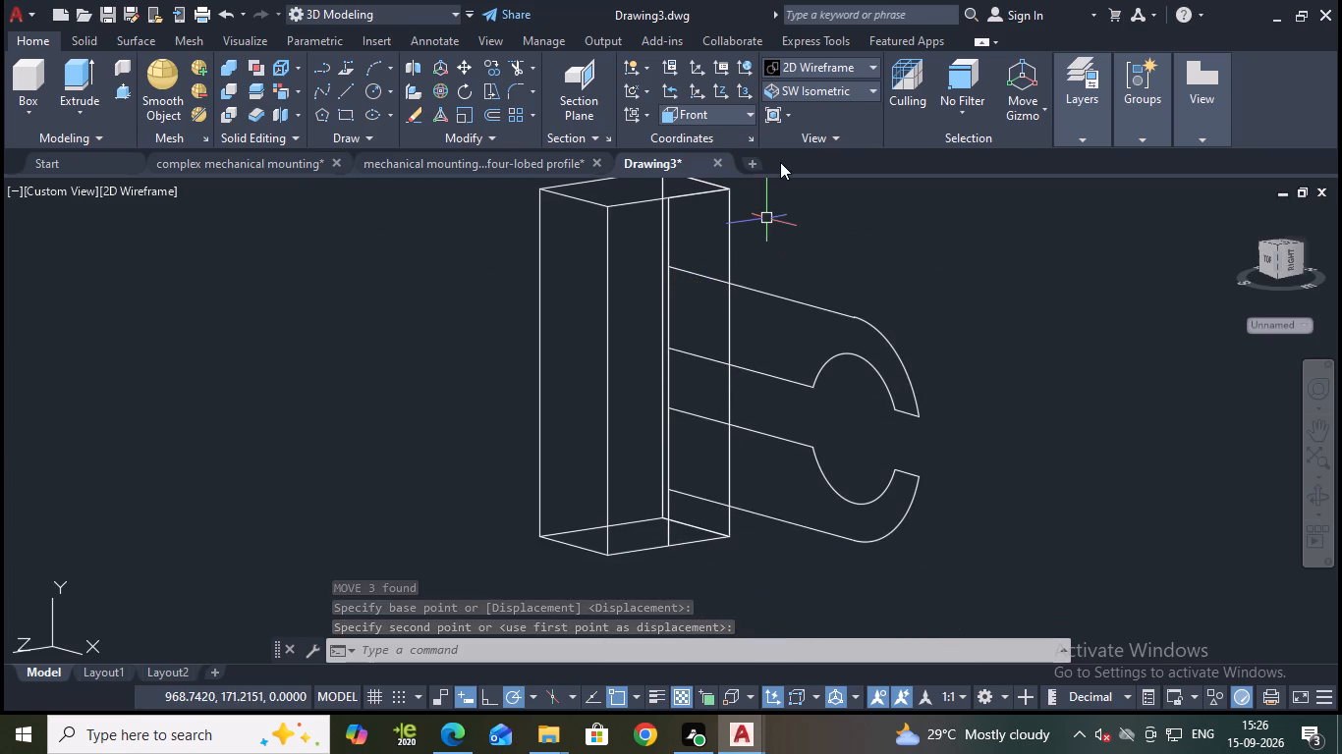
{"action": "left_click", "coordinate": [829, 70]}
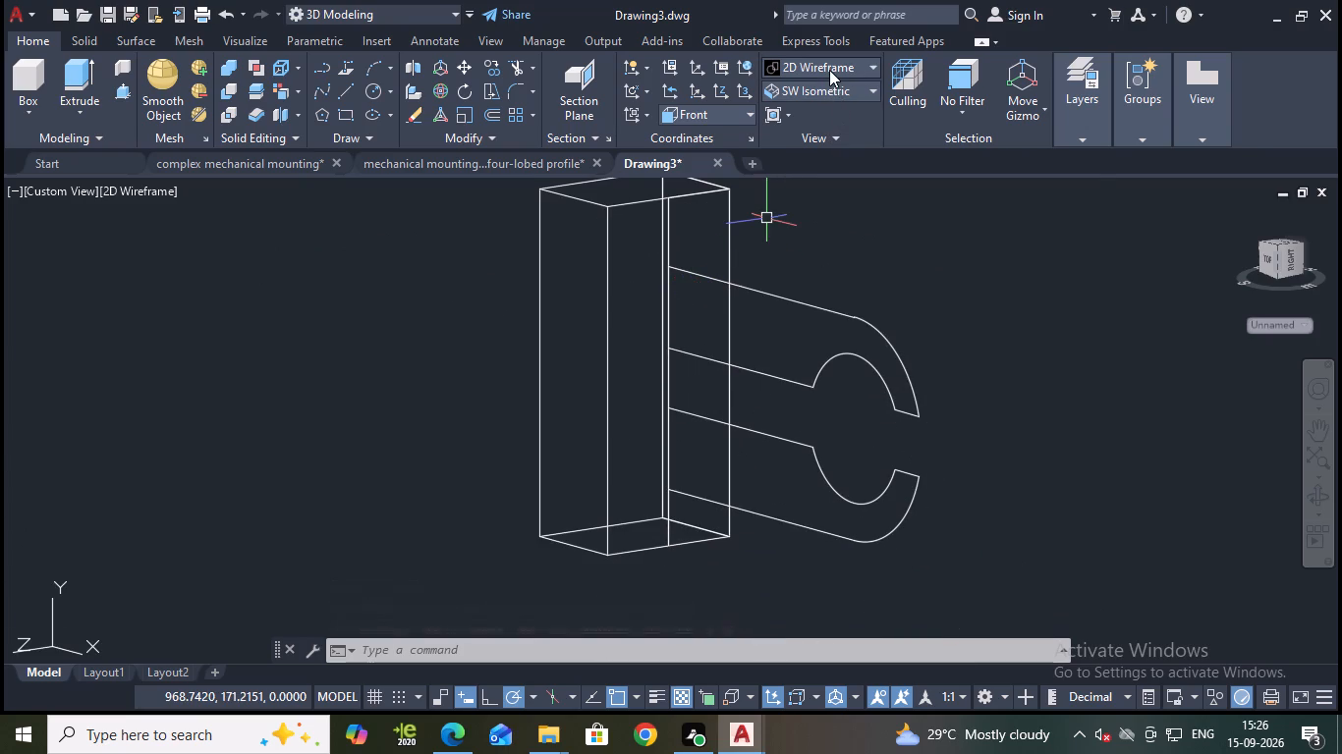
{"action": "left_click", "coordinate": [973, 170]}
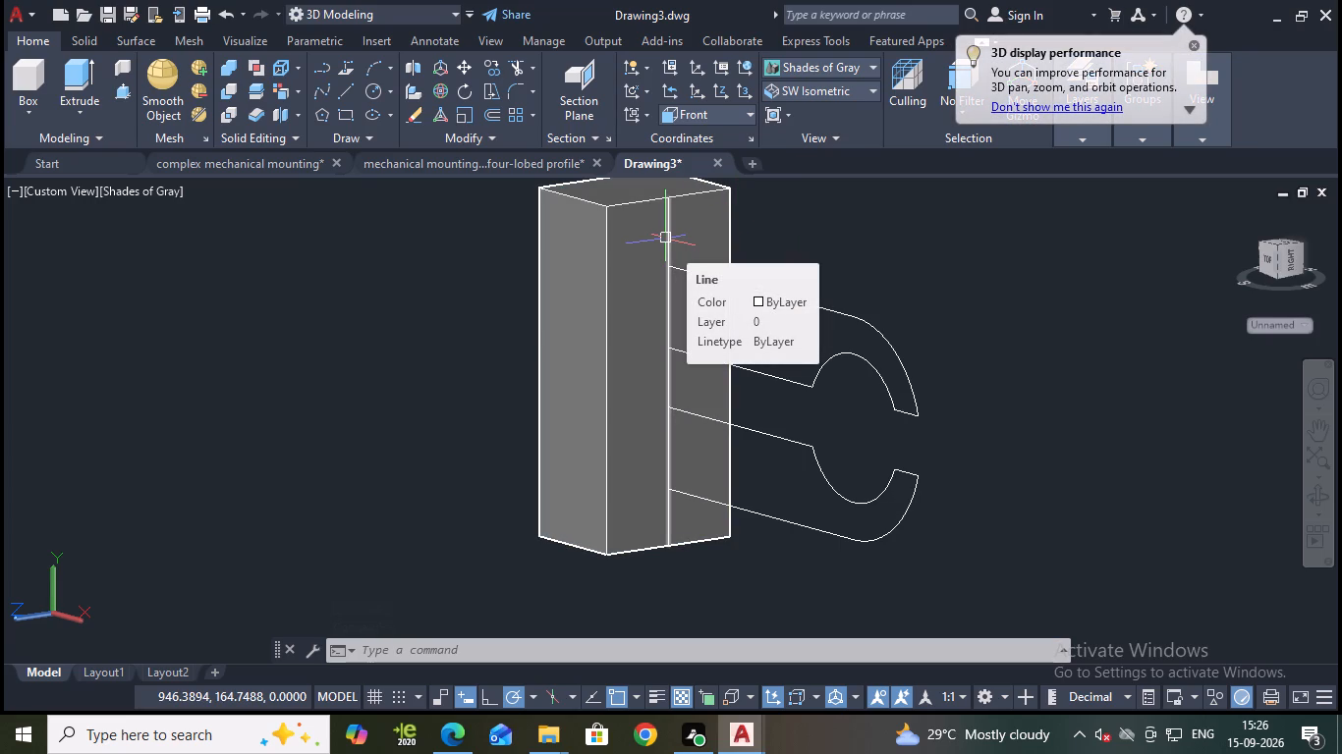
Trim the vertical line on the block's face above the upper profile half and below the lower half.
{"action": "scroll", "coordinate": [721, 252], "scroll_direction": "up", "scroll_amount": 1}
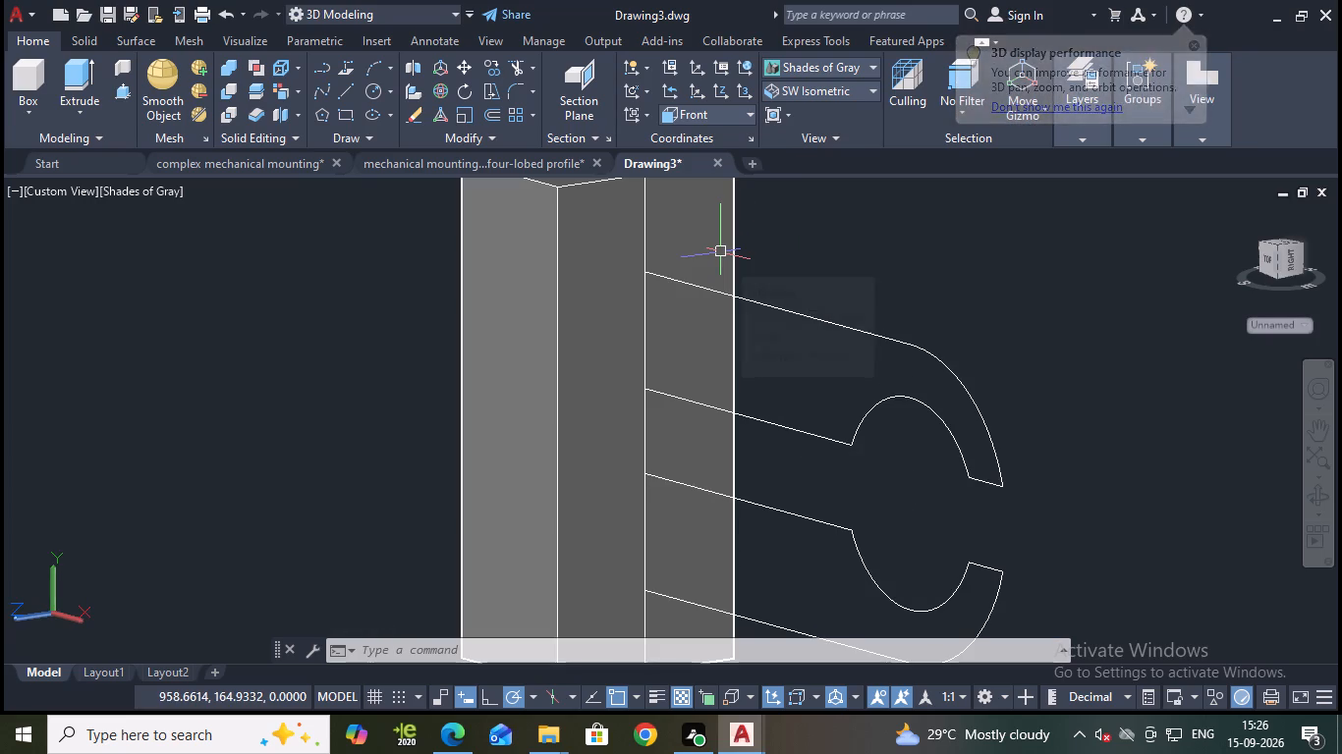
{"action": "key", "text": "t"}
{"action": "key", "text": "r"}
{"action": "key", "text": "Return"}
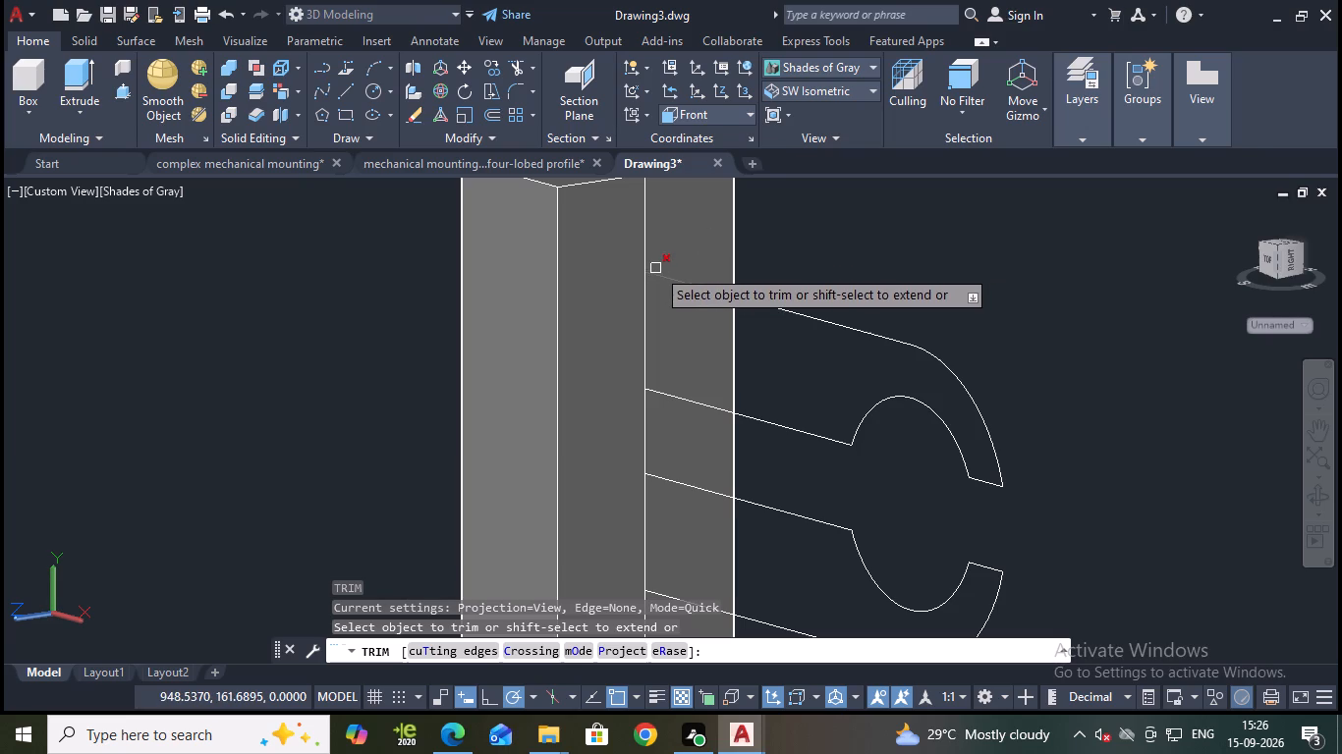
{"action": "left_click", "coordinate": [646, 232]}
{"action": "scroll", "coordinate": [644, 335], "scroll_direction": "down", "scroll_amount": 2}
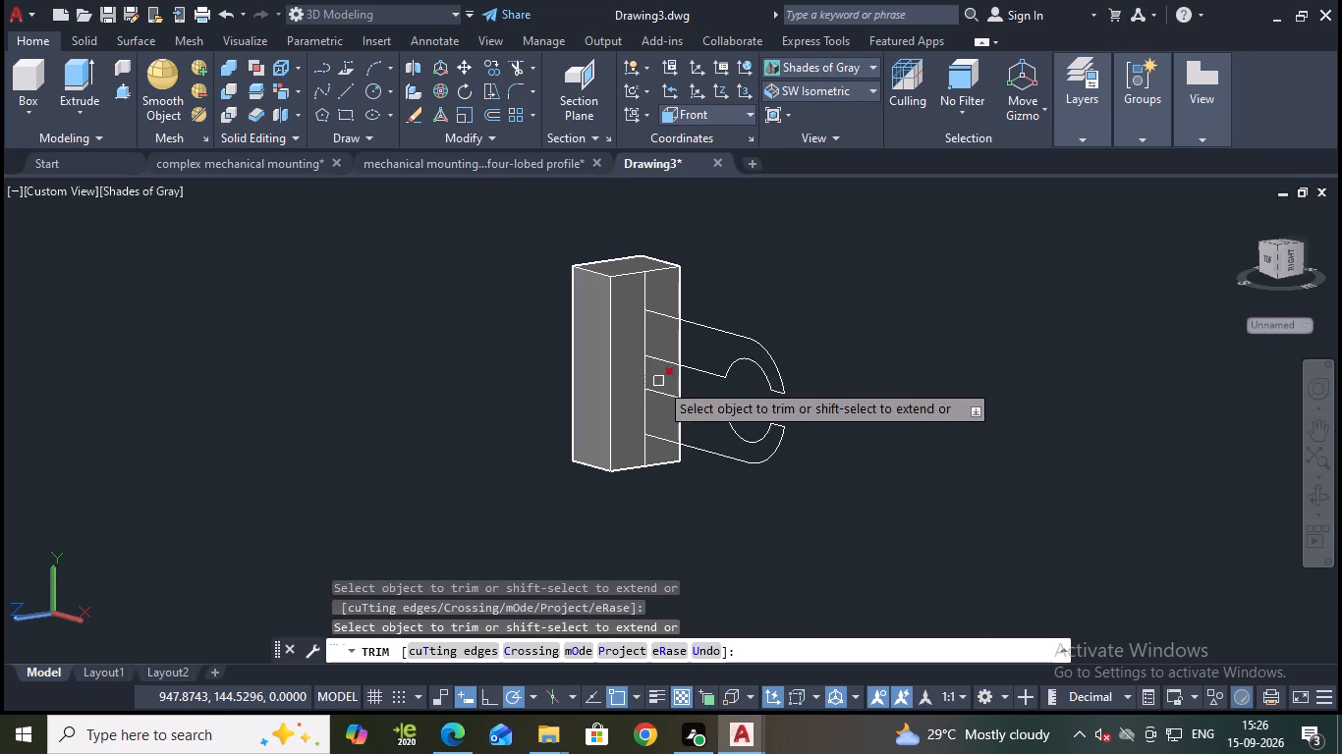
{"action": "left_click", "coordinate": [644, 463]}
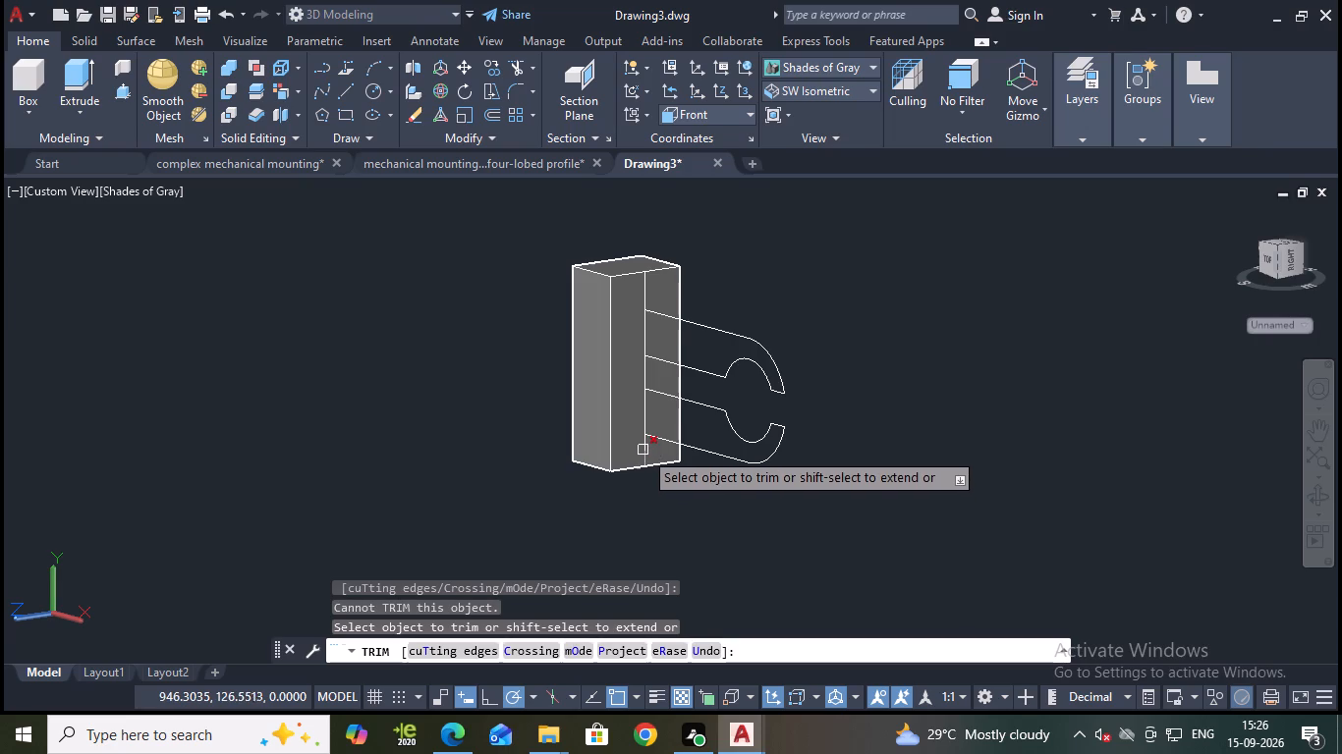
{"action": "left_click", "coordinate": [643, 451]}
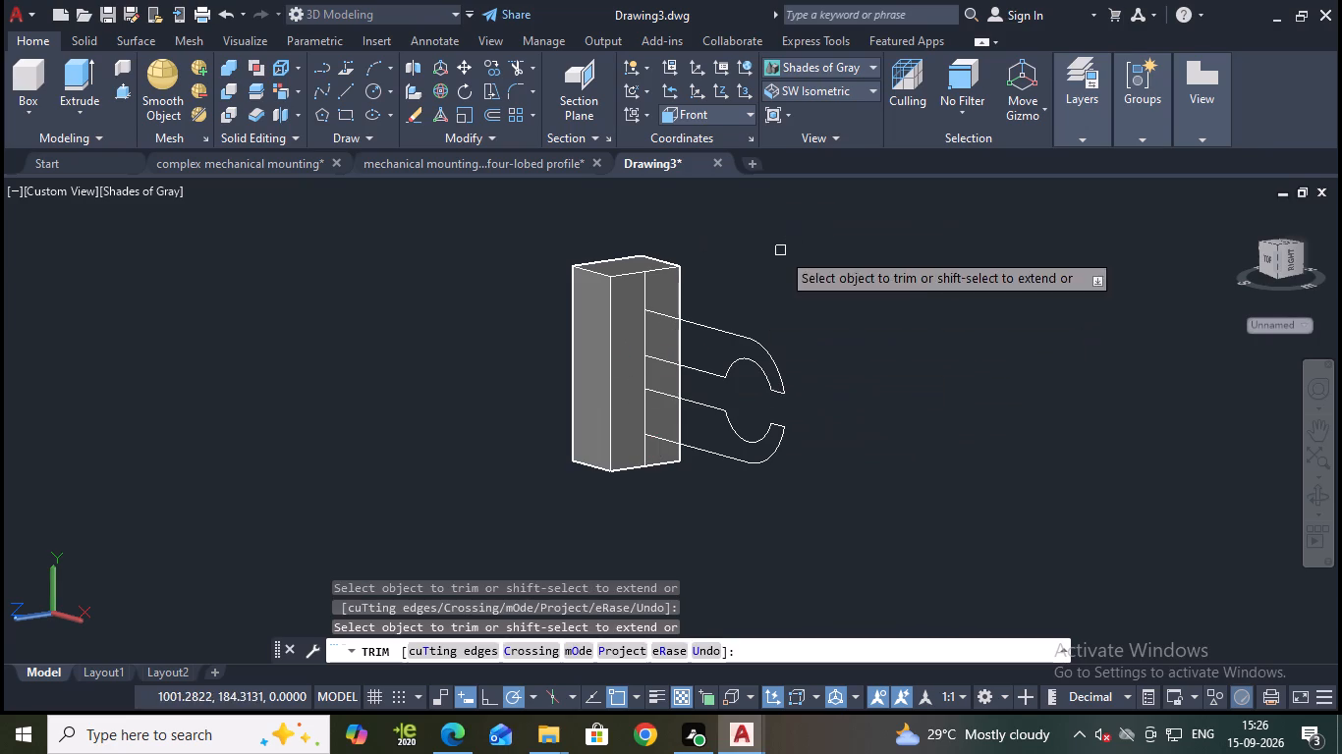
Switch to the Front view to see the whole profile beside the block.
{"action": "left_click", "coordinate": [803, 86]}
{"action": "left_click", "coordinate": [823, 112]}
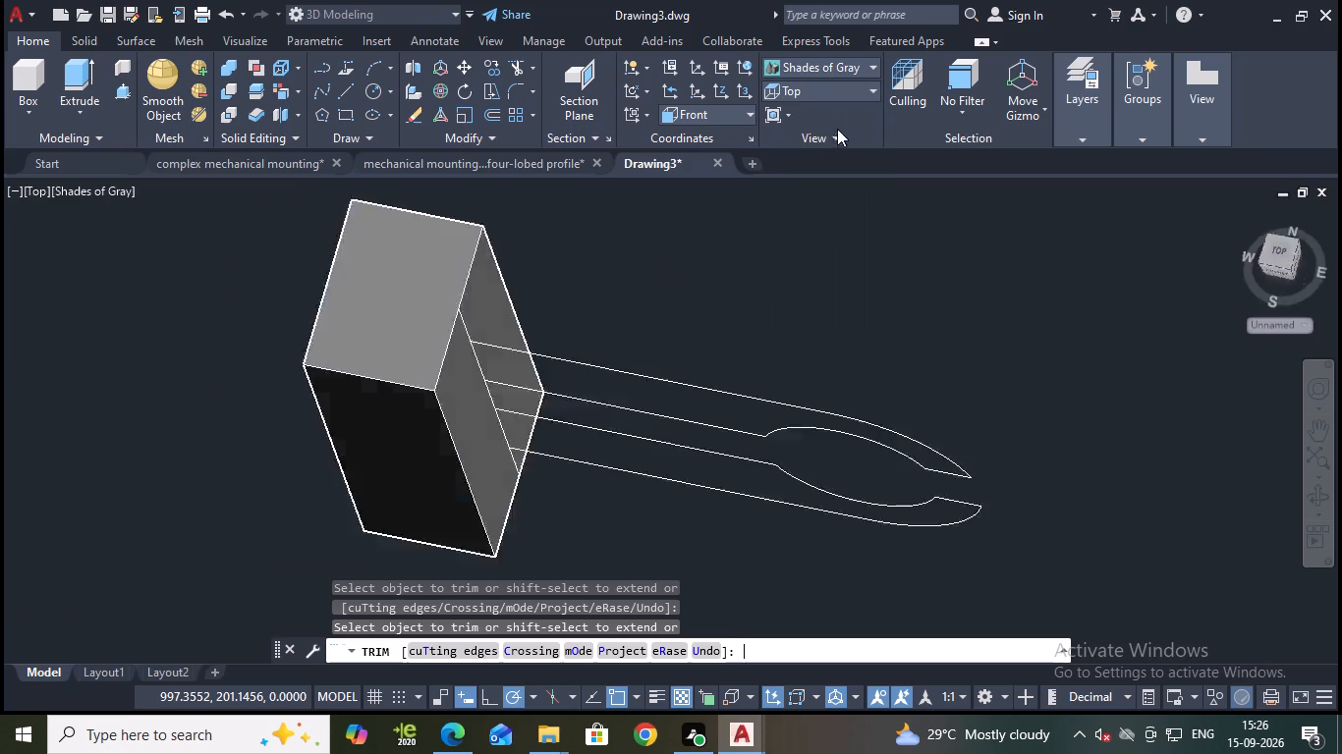
{"action": "left_click", "coordinate": [826, 77]}
{"action": "left_click", "coordinate": [822, 84]}
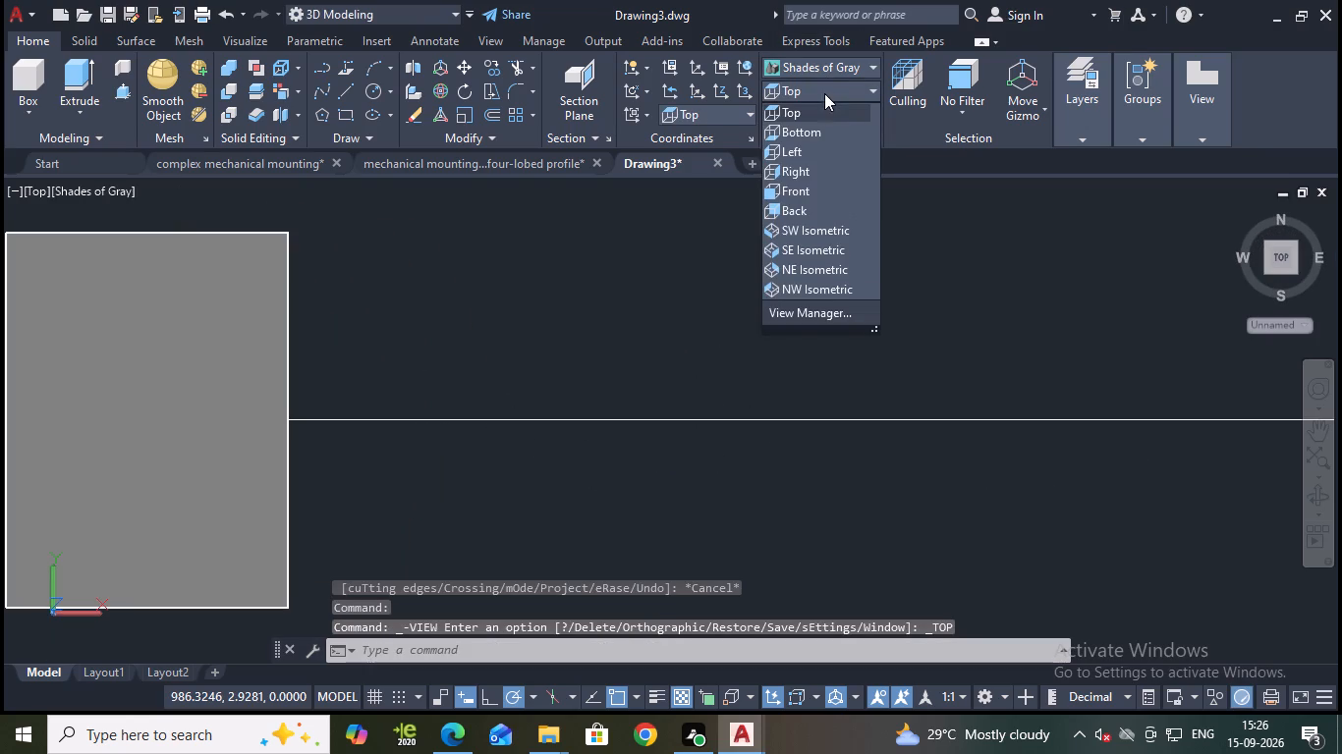
{"action": "left_click", "coordinate": [802, 194]}
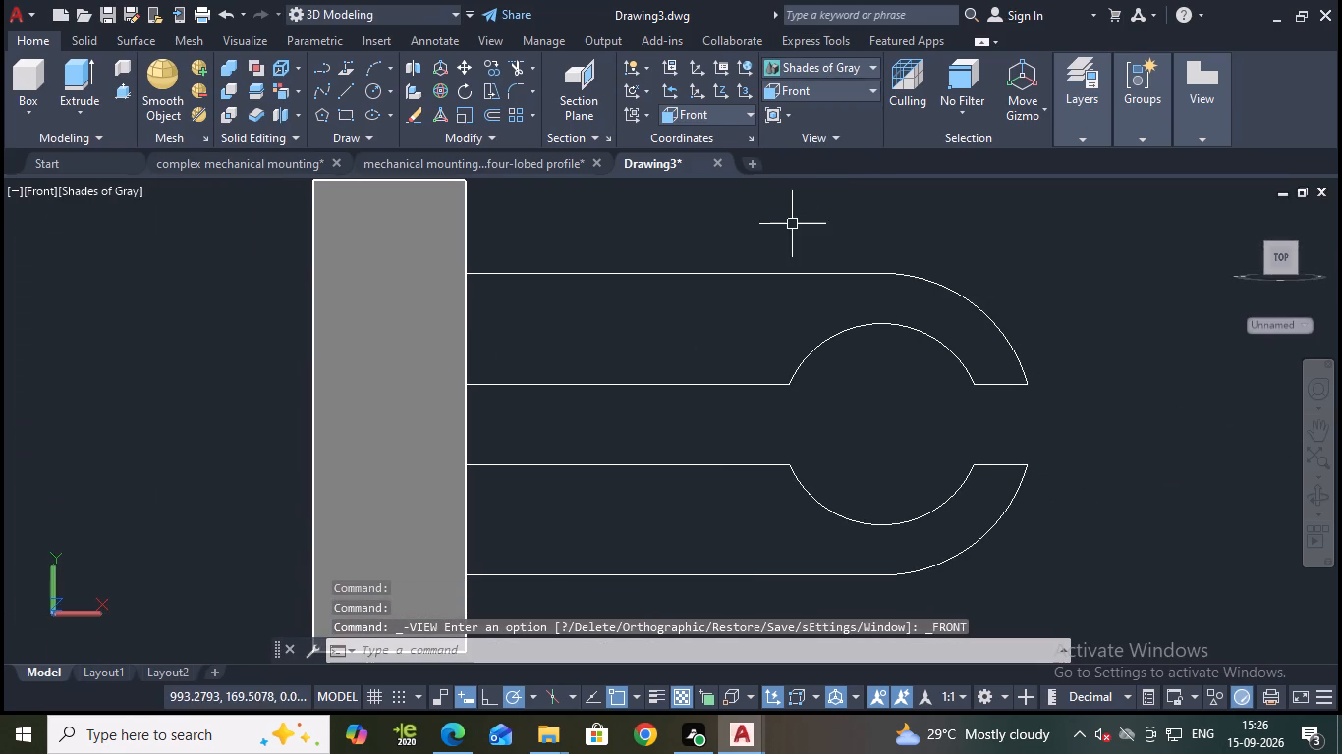
{"action": "scroll", "coordinate": [786, 271], "scroll_direction": "down", "scroll_amount": 1}
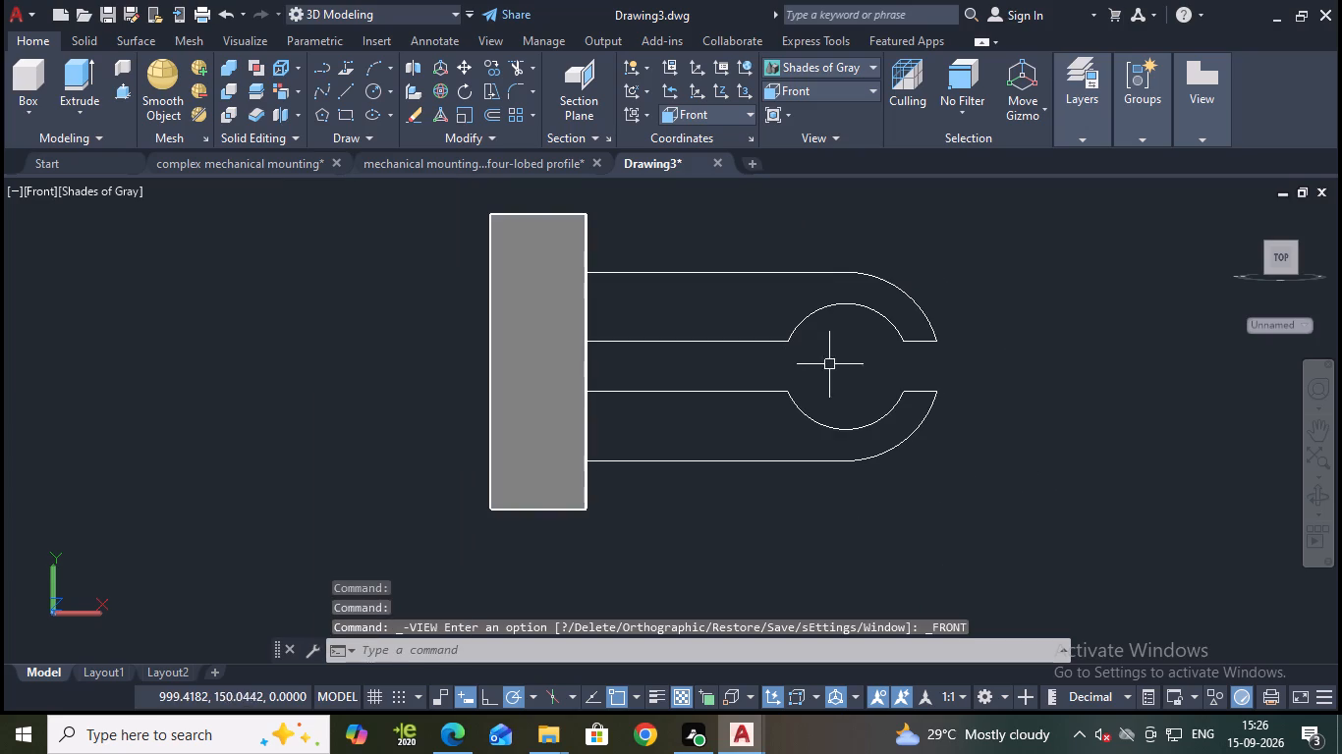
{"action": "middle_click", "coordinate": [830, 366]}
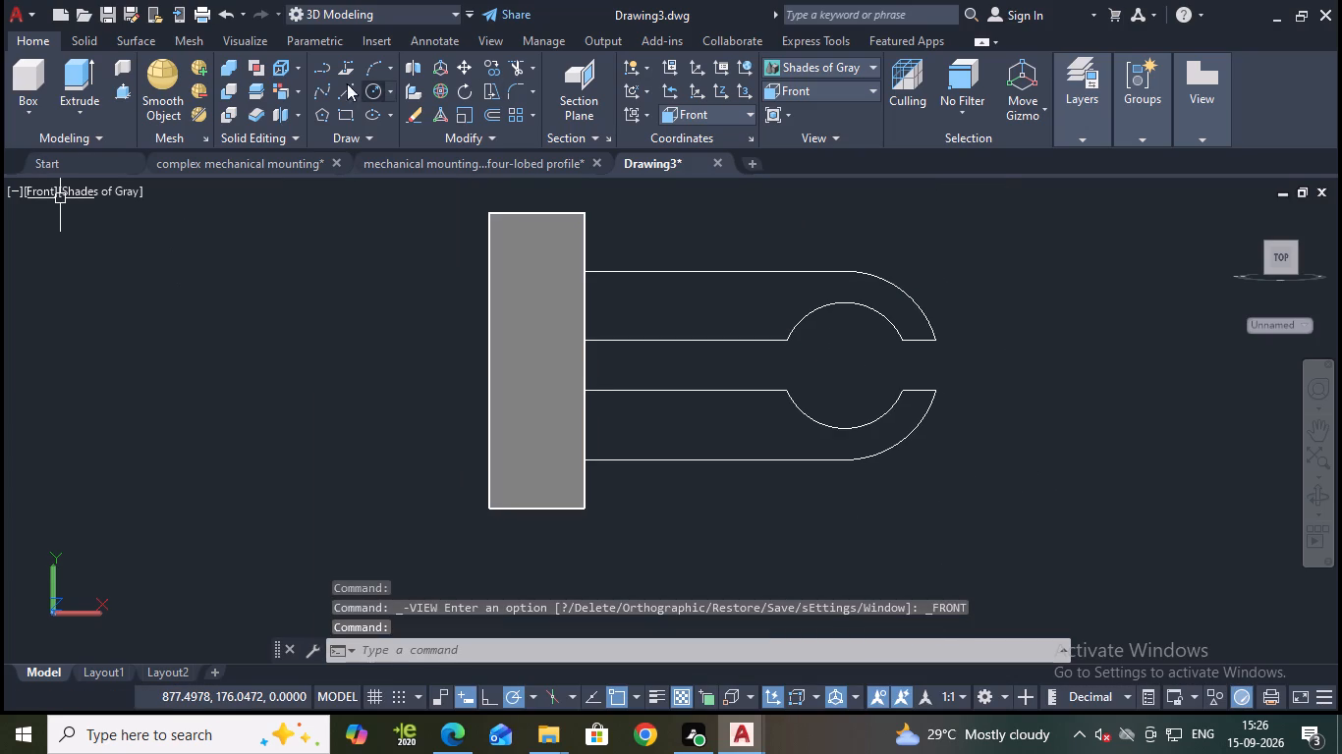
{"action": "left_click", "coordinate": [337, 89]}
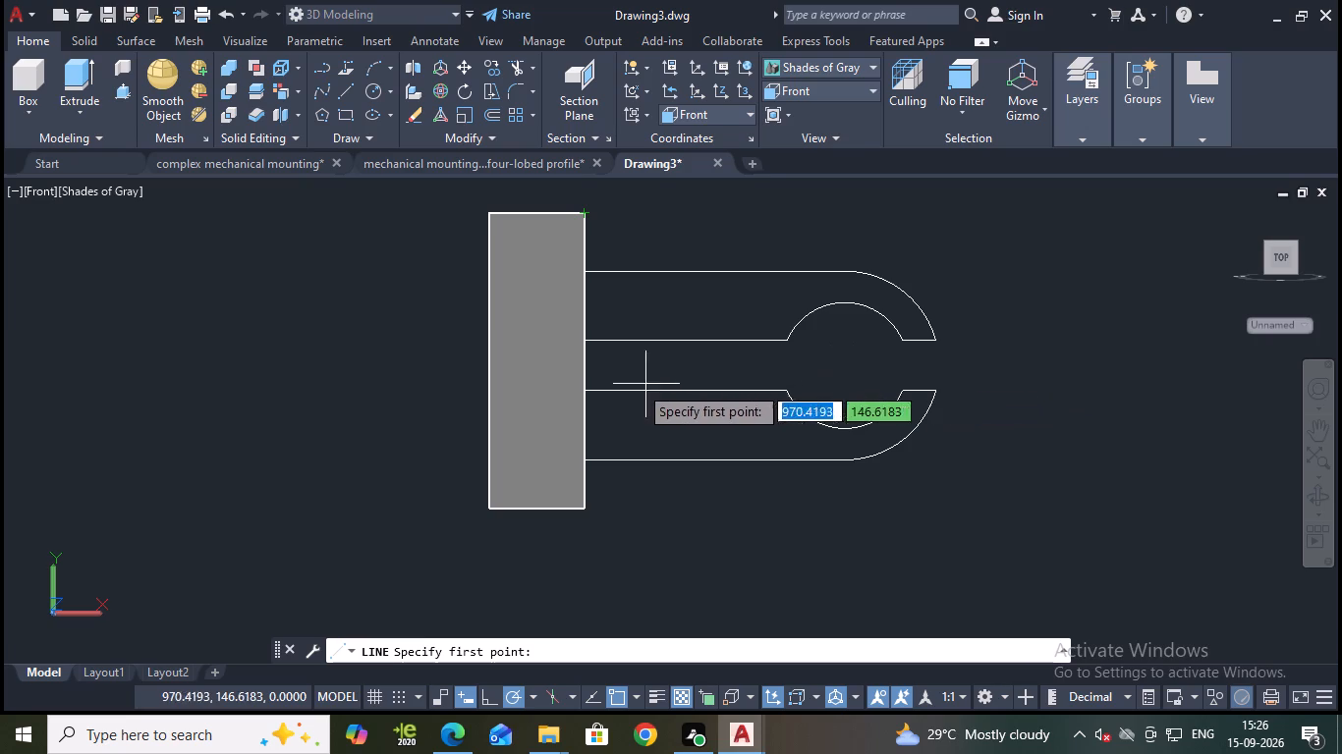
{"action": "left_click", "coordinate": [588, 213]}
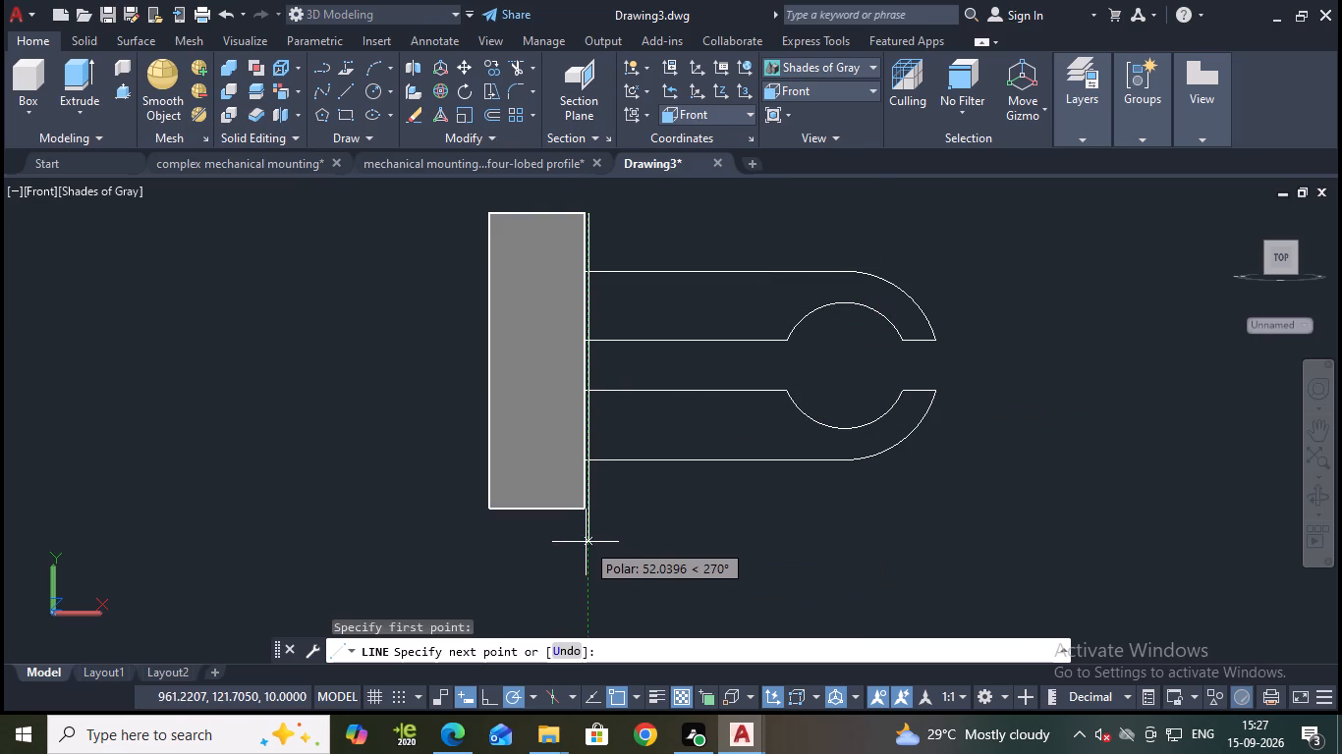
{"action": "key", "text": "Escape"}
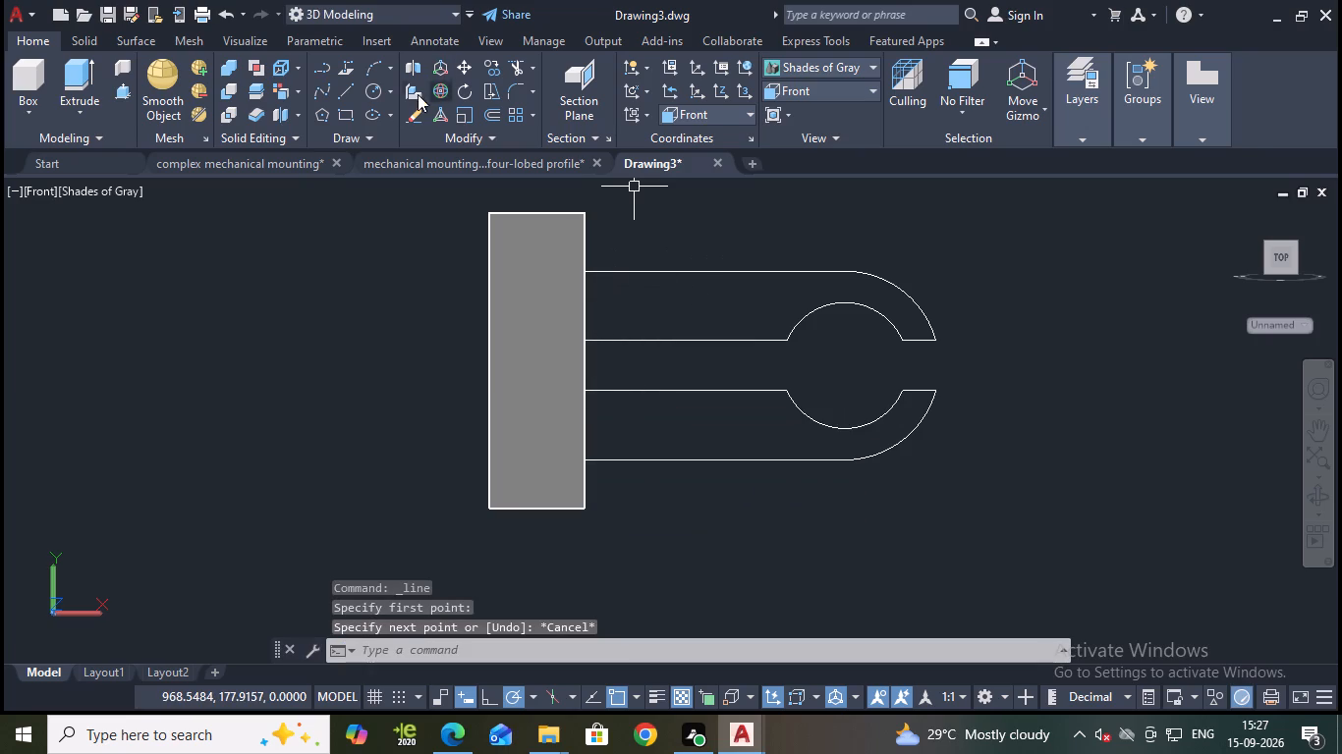
Draw a vertical line about 50.4 long from the block's top front corner on the profile side down past its bottom edge.
{"action": "left_click", "coordinate": [355, 81]}
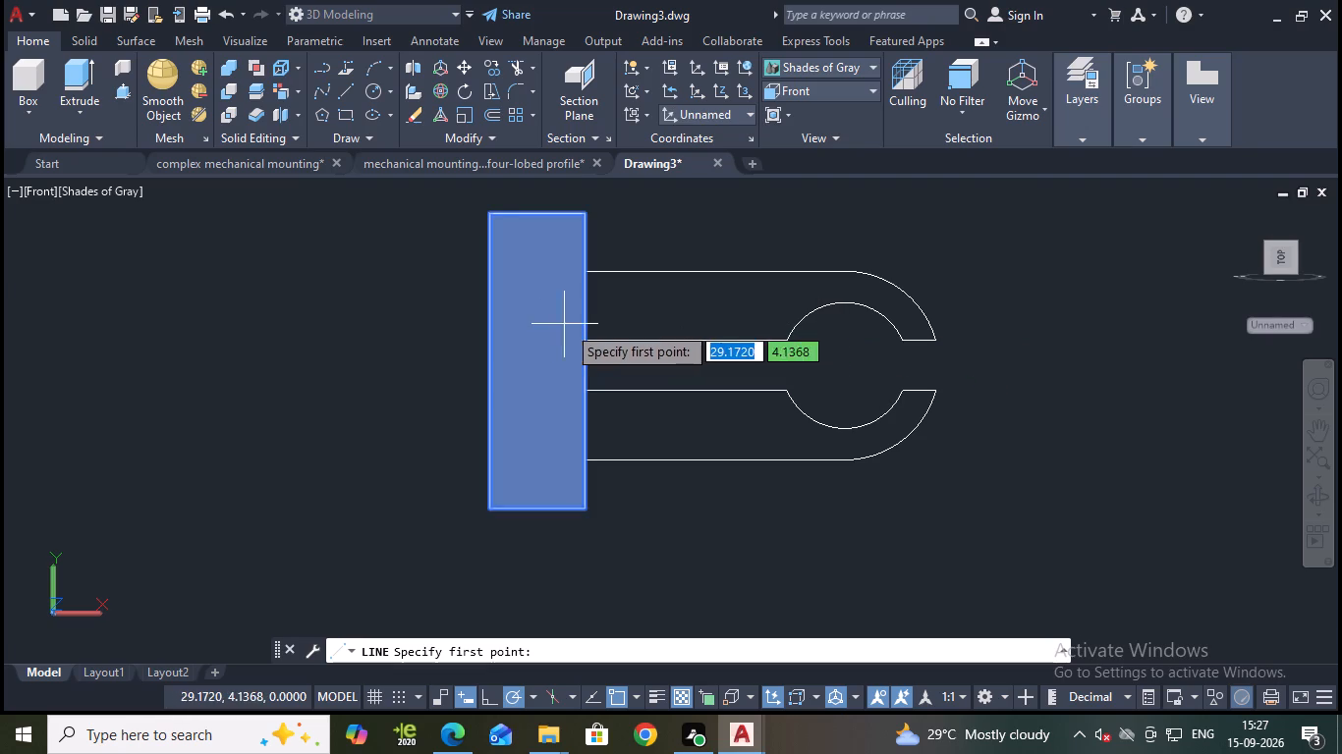
{"action": "middle_click_drag", "start_coordinate": [712, 248], "coordinate": [699, 244], "text": "shift"}
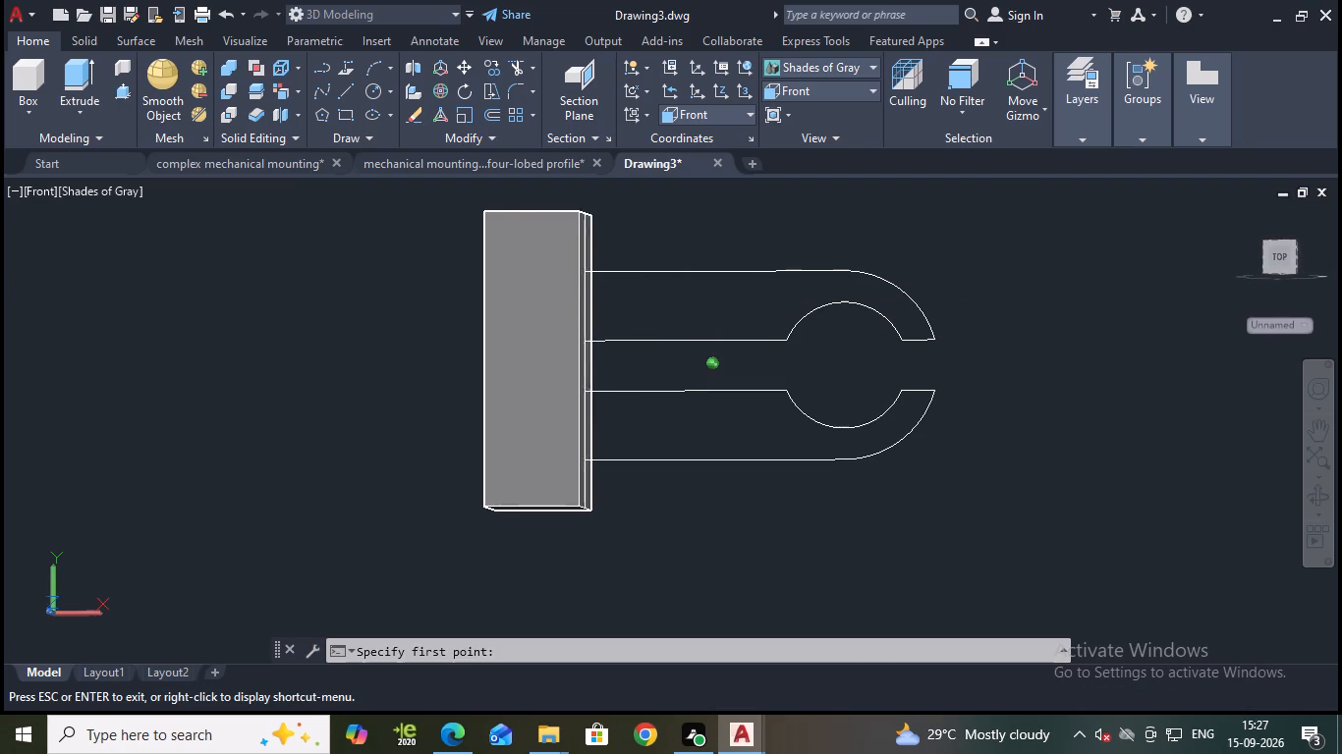
{"action": "middle_click_drag", "start_coordinate": [699, 244], "coordinate": [697, 244], "text": "shift"}
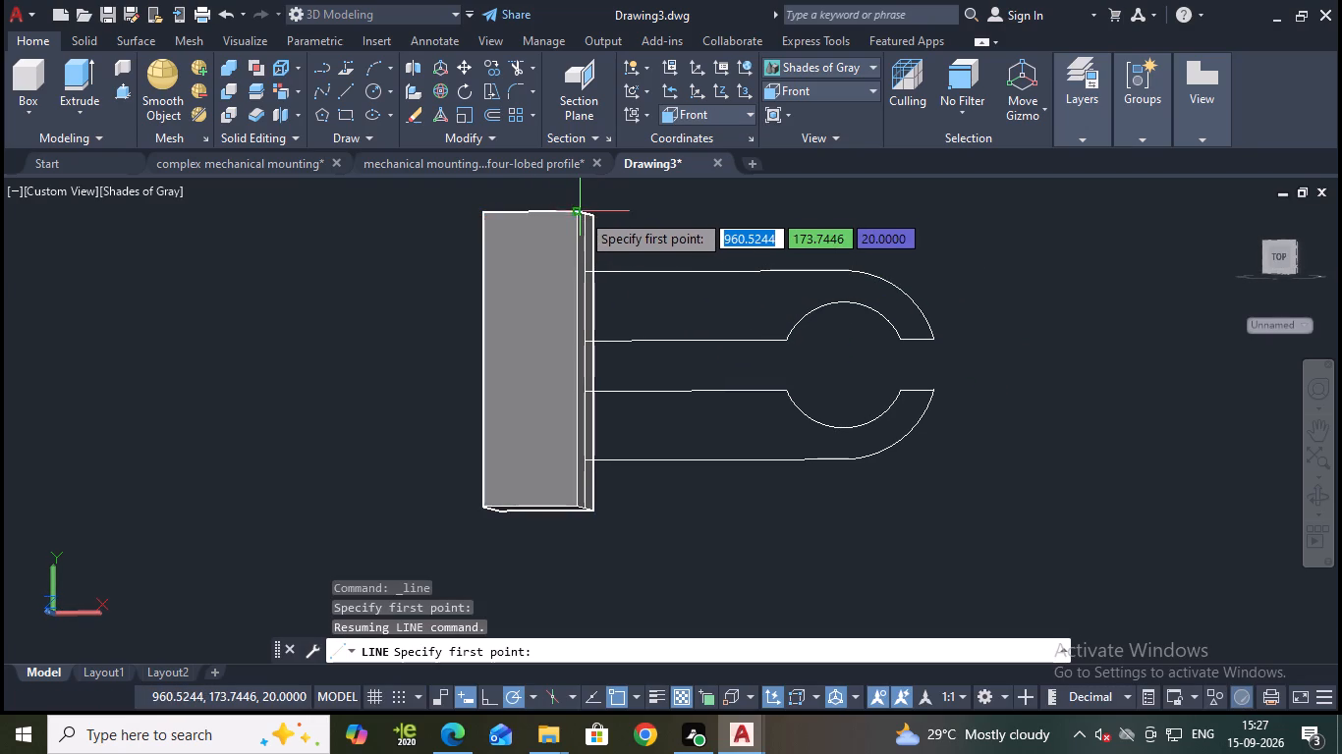
{"action": "left_click", "coordinate": [577, 213]}
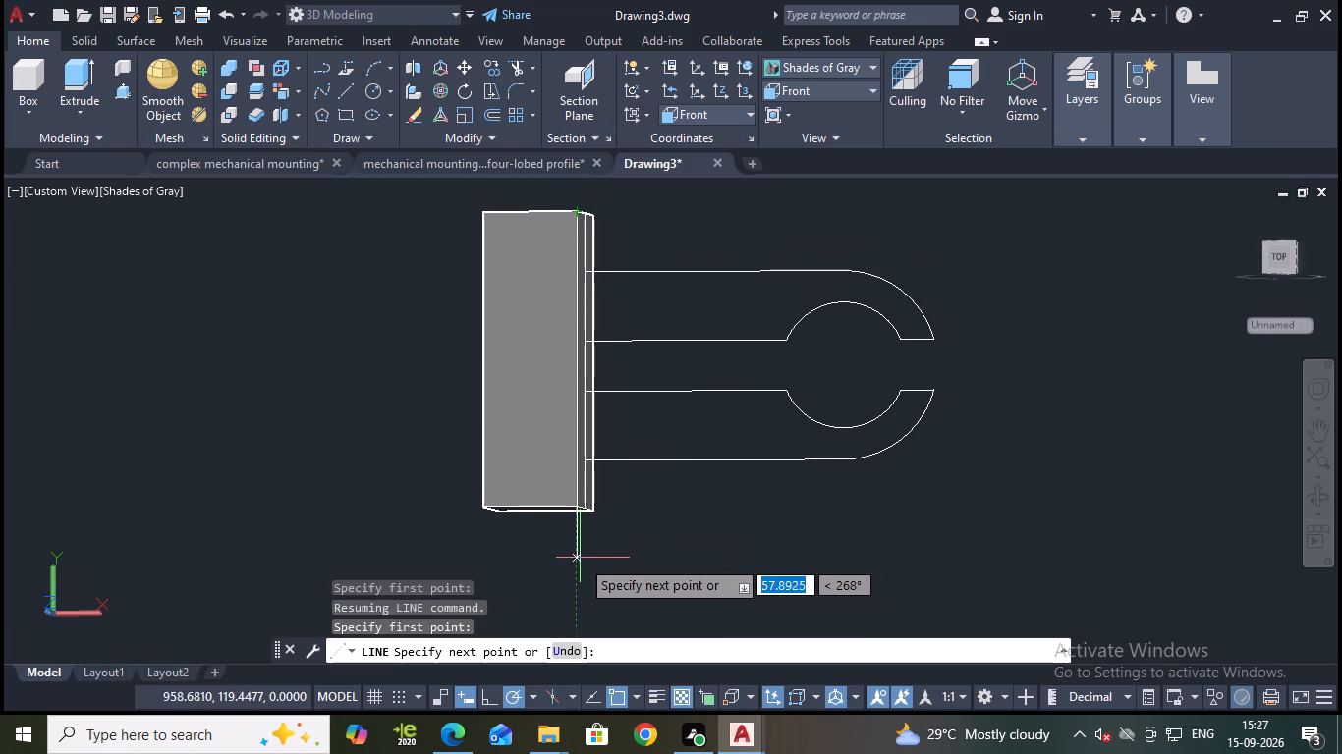
{"action": "scroll", "coordinate": [577, 558], "scroll_direction": "up", "scroll_amount": 1}
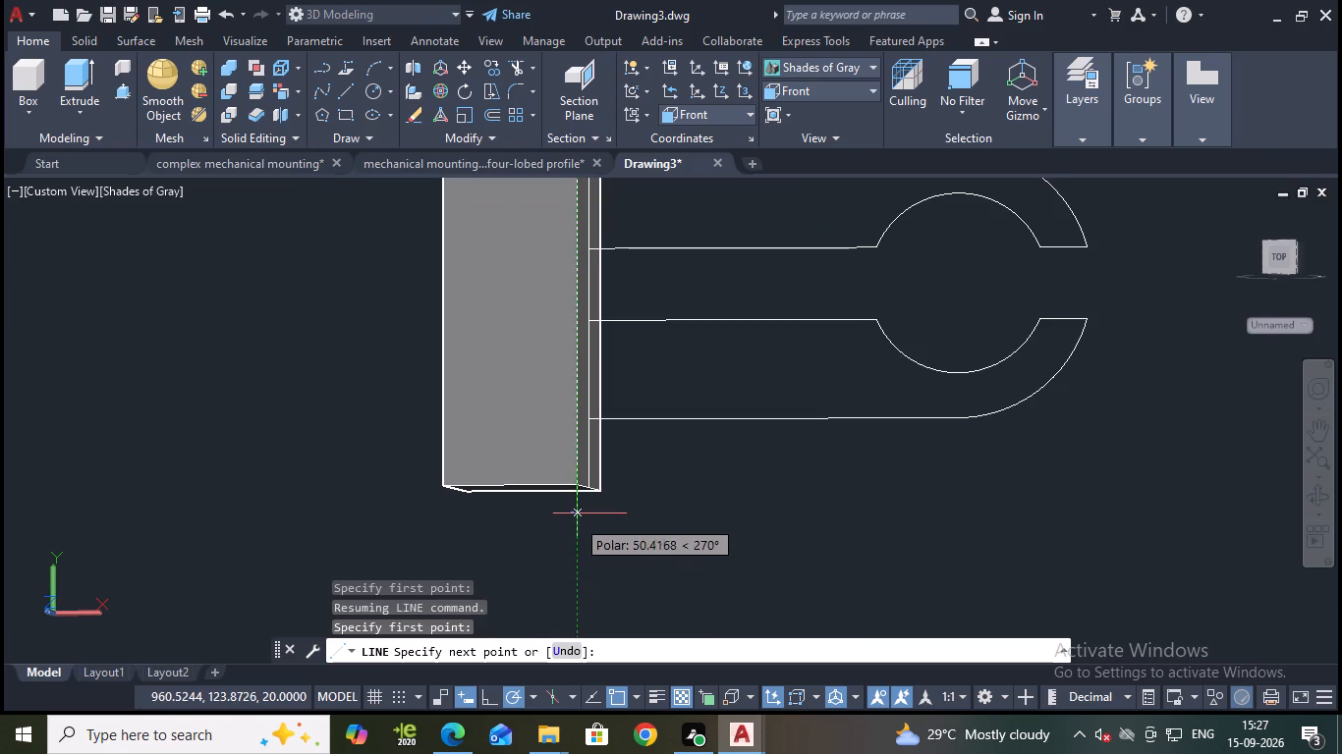
{"action": "left_click", "coordinate": [577, 513]}
{"action": "key", "text": "Escape"}
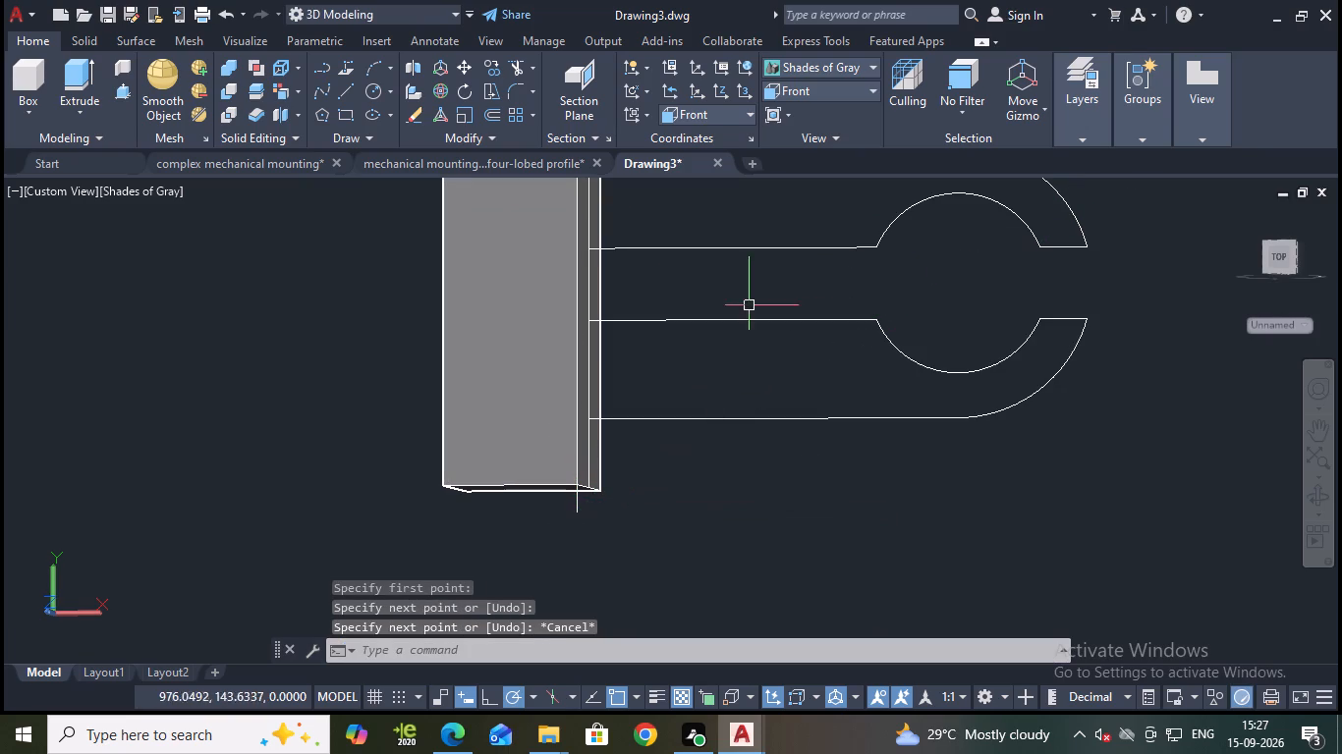
Offset the vertical line along the block's edge by 15.4 toward the rounded end of the profile.
{"action": "left_click", "coordinate": [811, 80]}
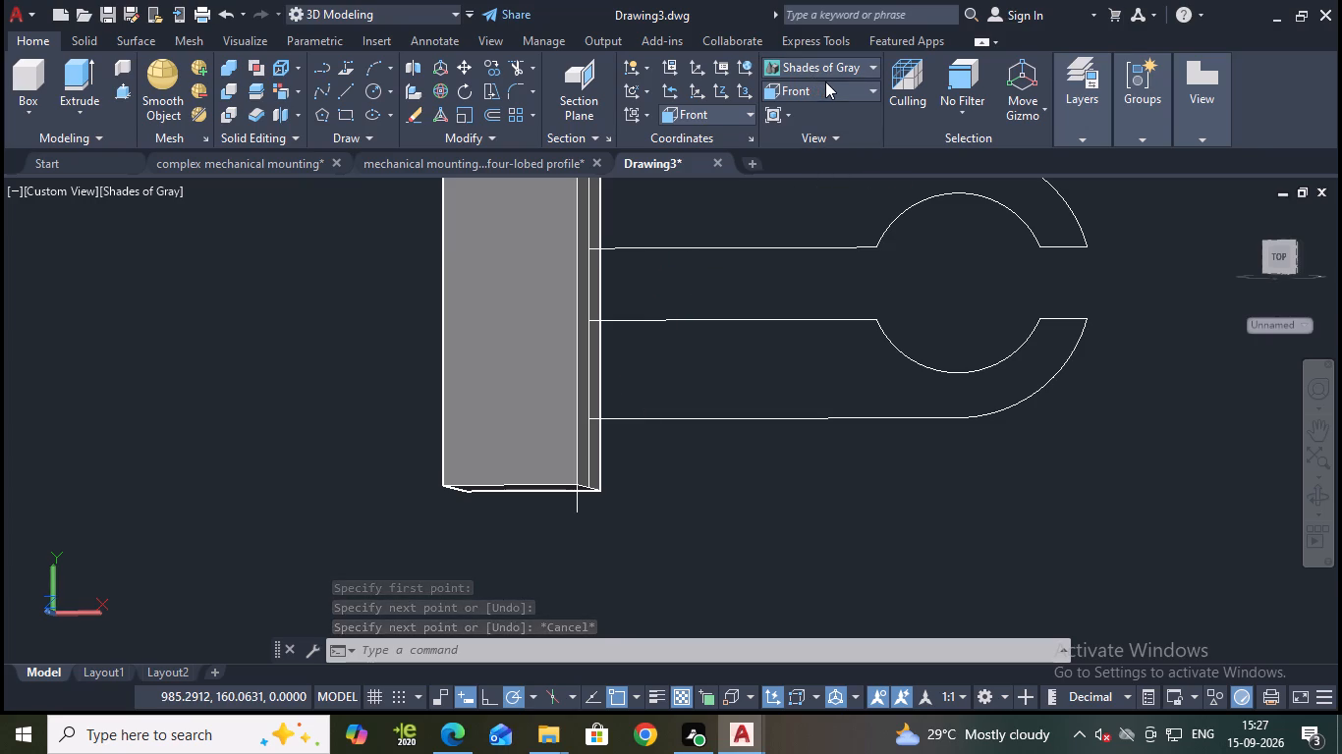
{"action": "left_click", "coordinate": [825, 81]}
{"action": "left_click", "coordinate": [808, 188]}
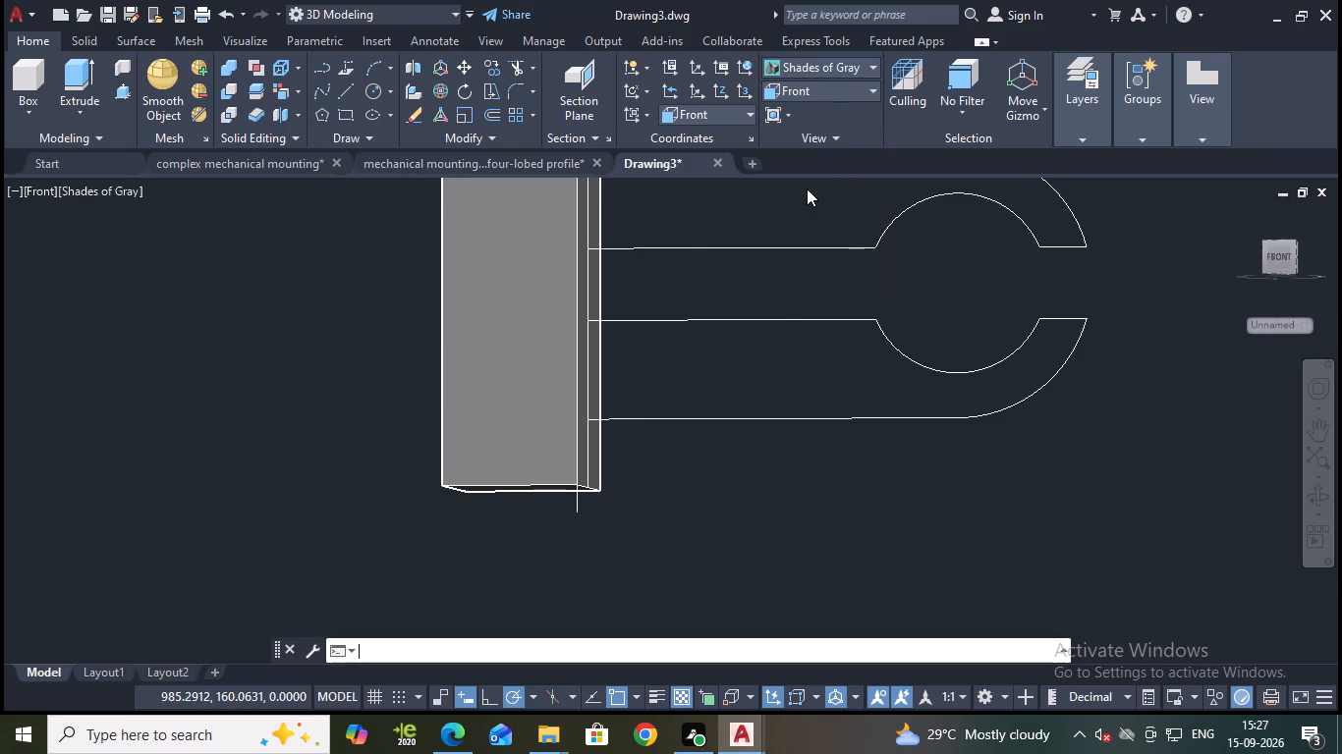
{"action": "scroll", "coordinate": [707, 314], "scroll_direction": "down", "scroll_amount": 1}
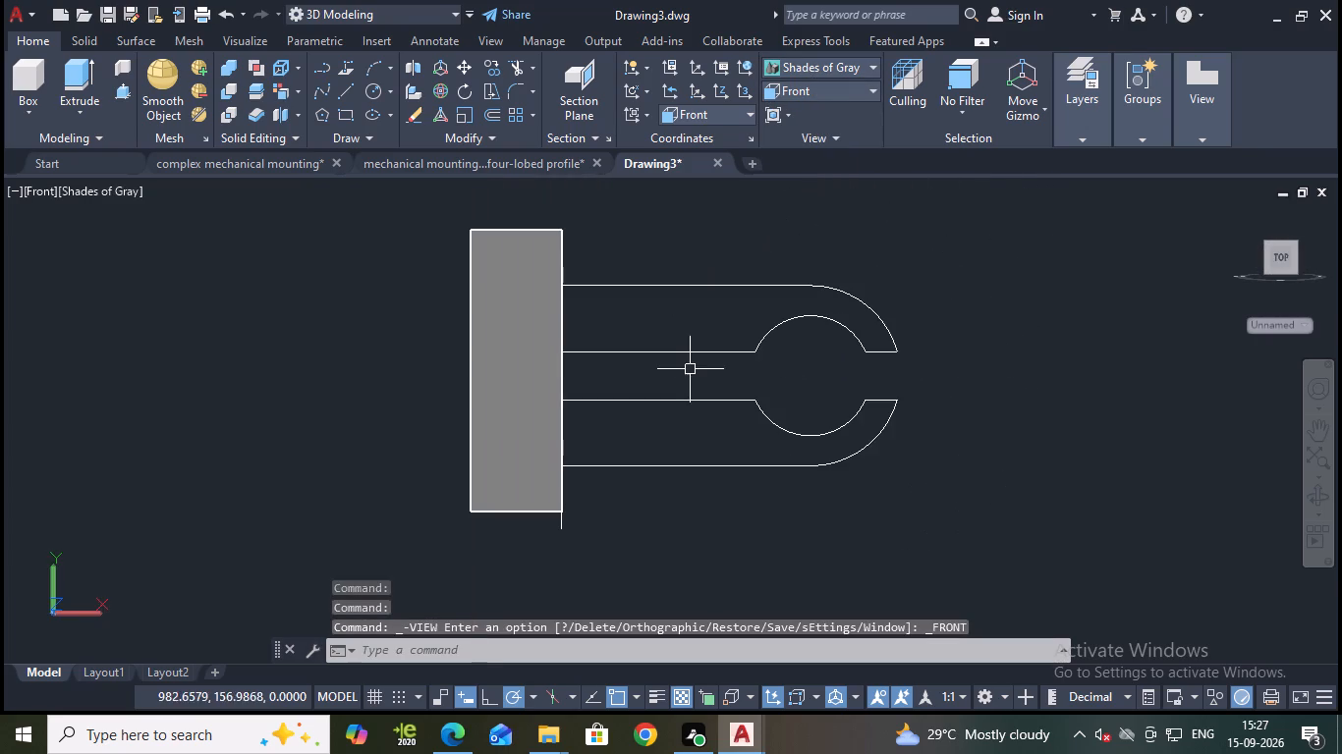
{"action": "key", "text": "o"}
{"action": "key", "text": "Return"}
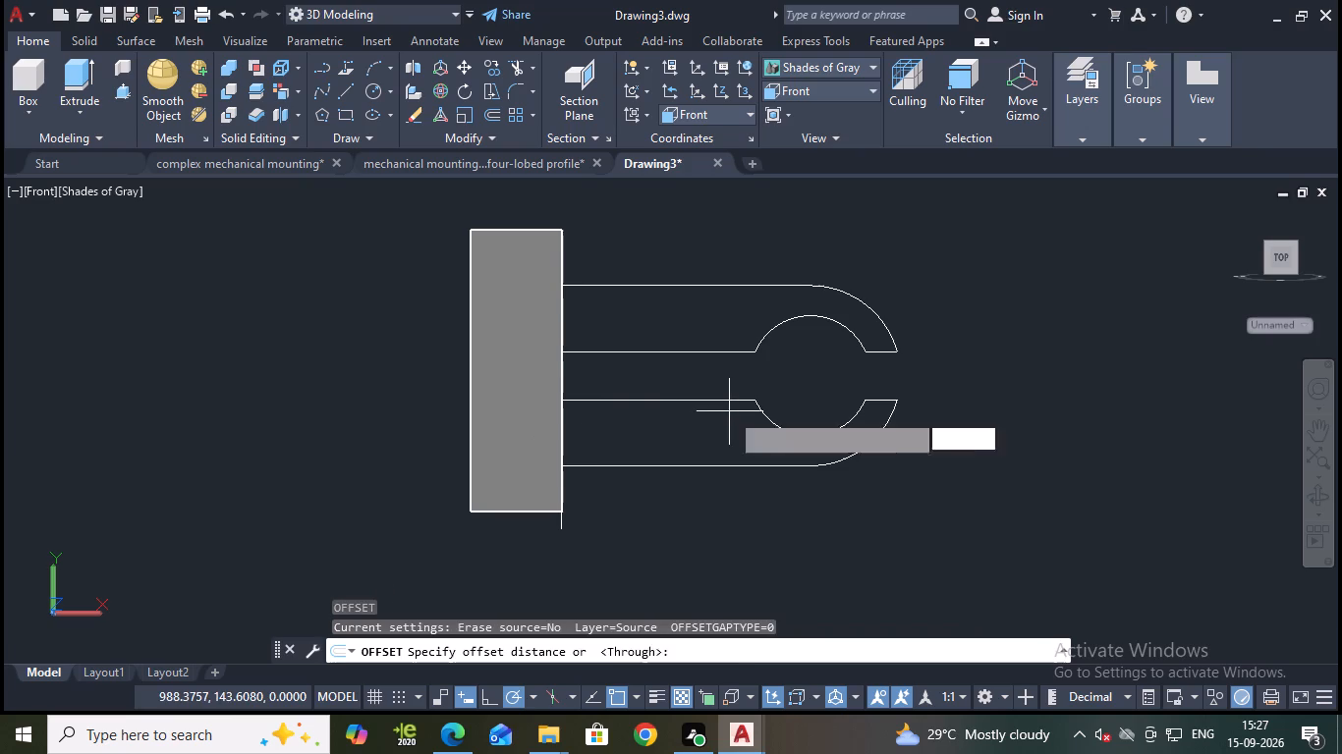
{"action": "key", "text": "Return"}
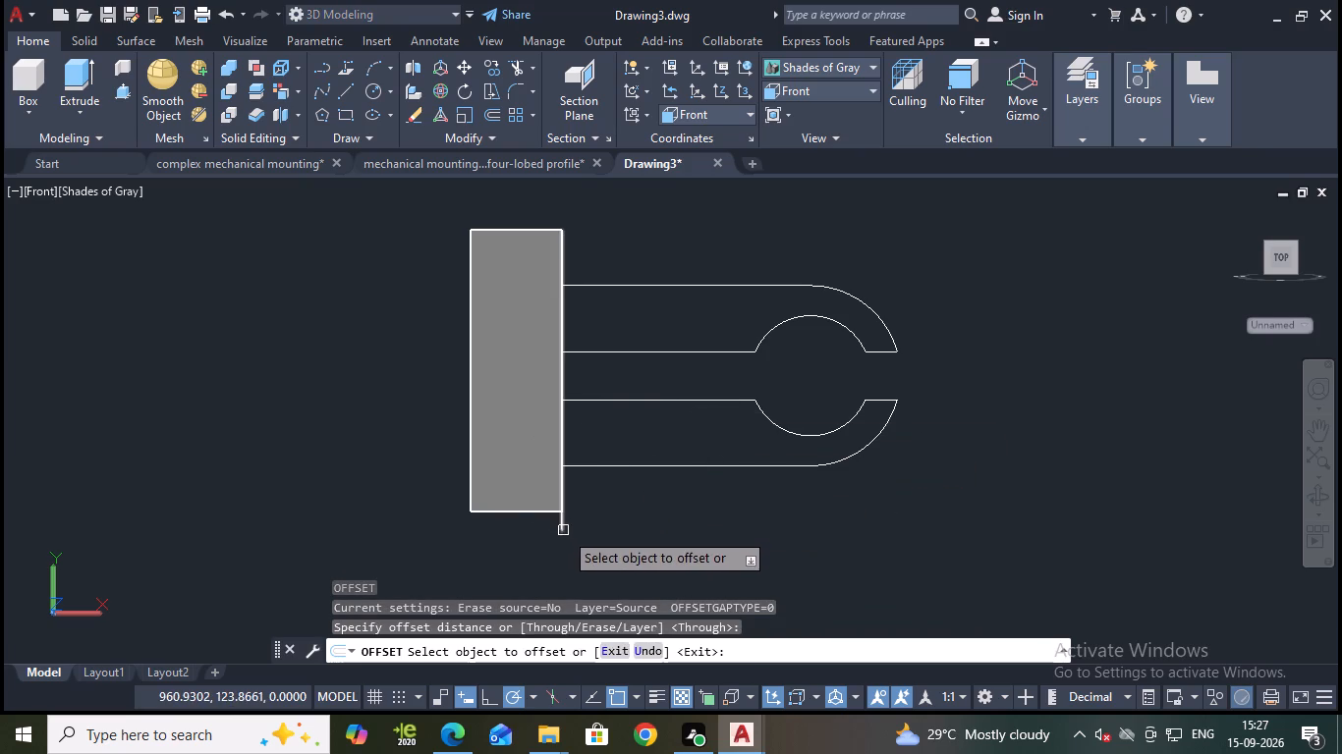
{"action": "left_click", "coordinate": [564, 531]}
{"action": "key", "text": "1"}
{"action": "key", "text": "5"}
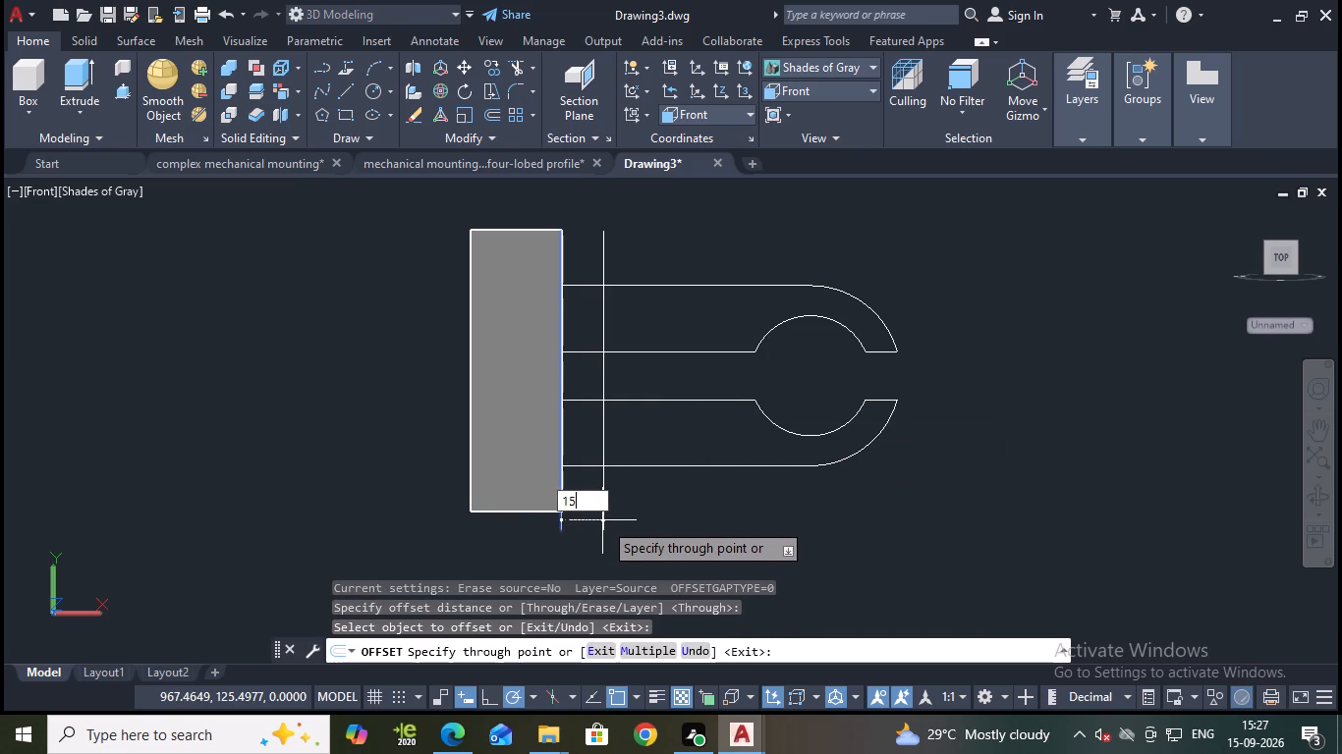
{"action": "key", "text": "period"}
{"action": "key", "text": "4"}
{"action": "key", "text": "Return"}
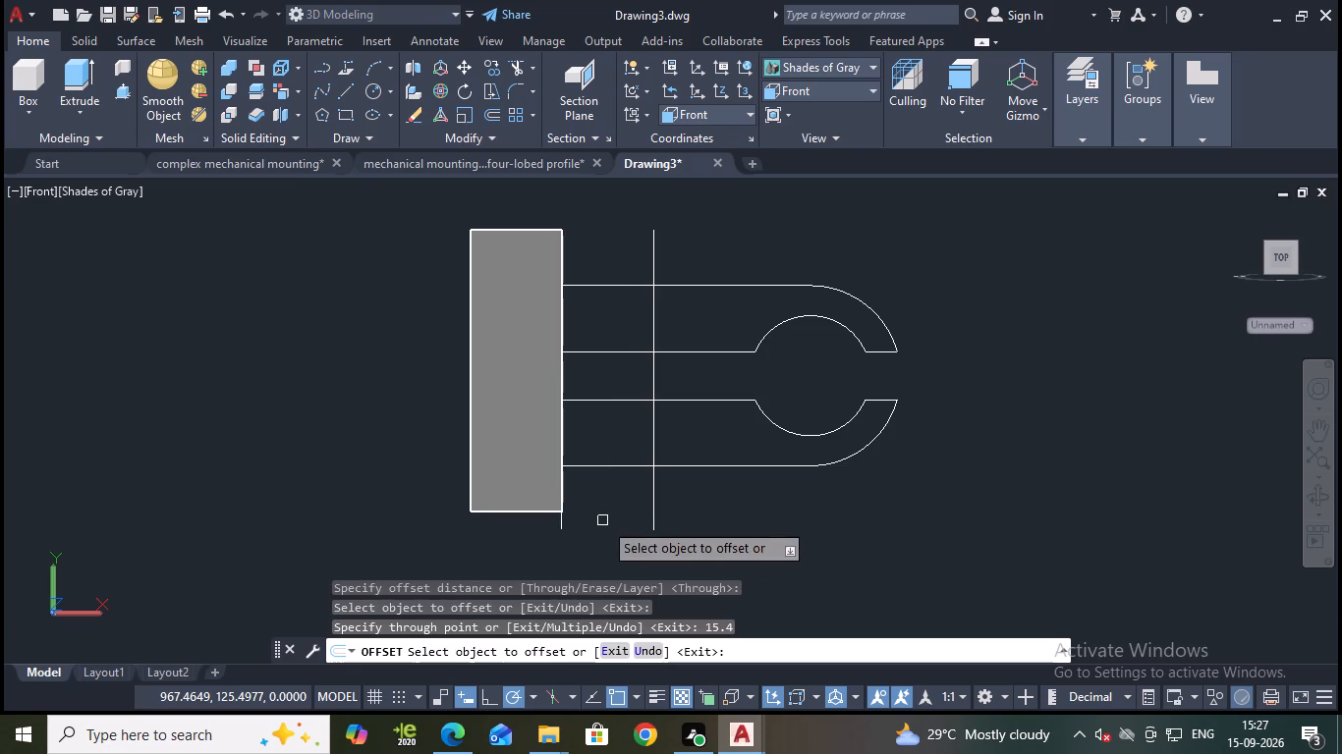
{"action": "key", "text": "Escape"}
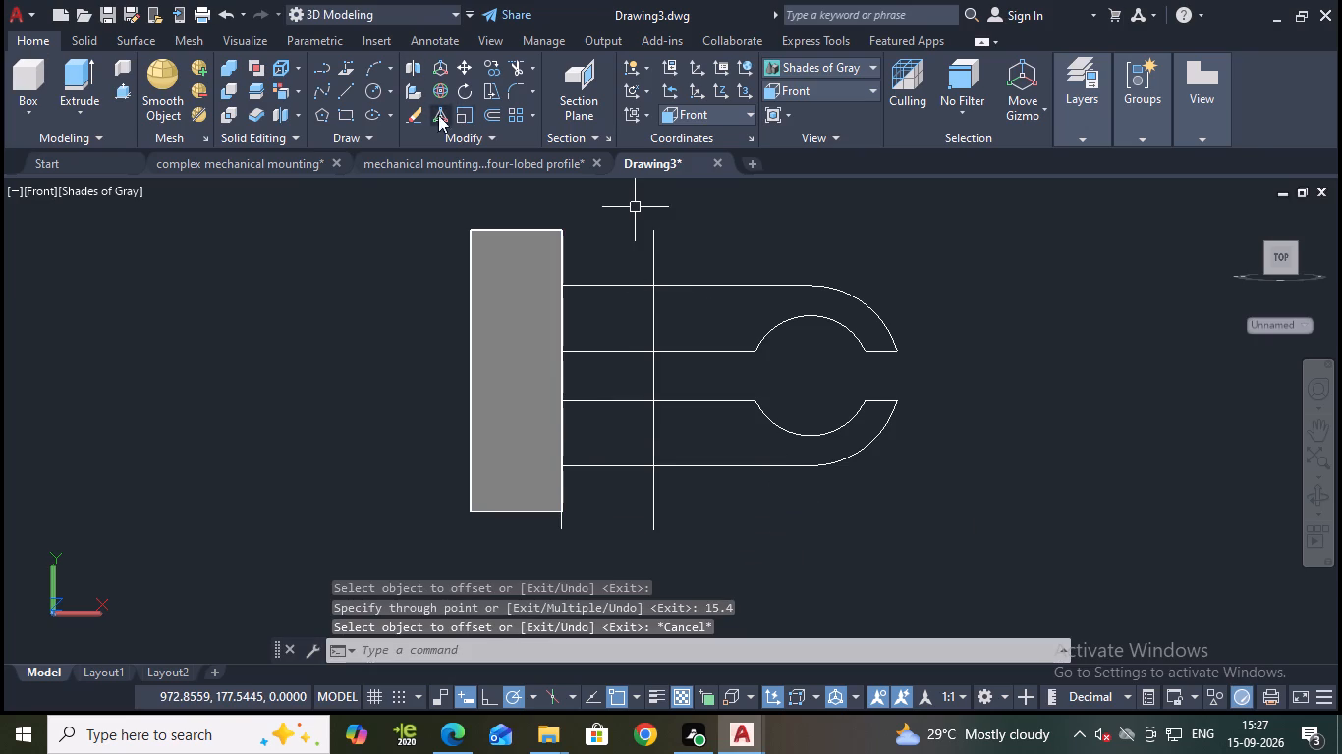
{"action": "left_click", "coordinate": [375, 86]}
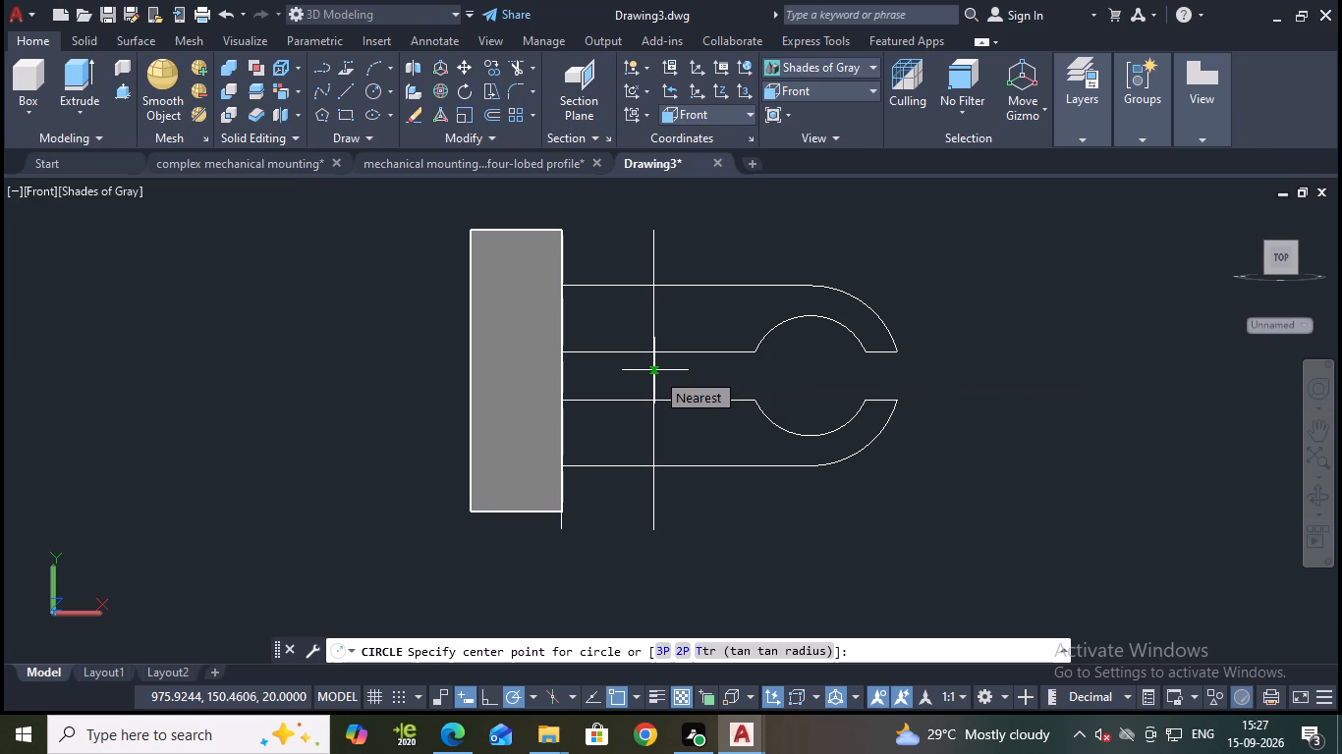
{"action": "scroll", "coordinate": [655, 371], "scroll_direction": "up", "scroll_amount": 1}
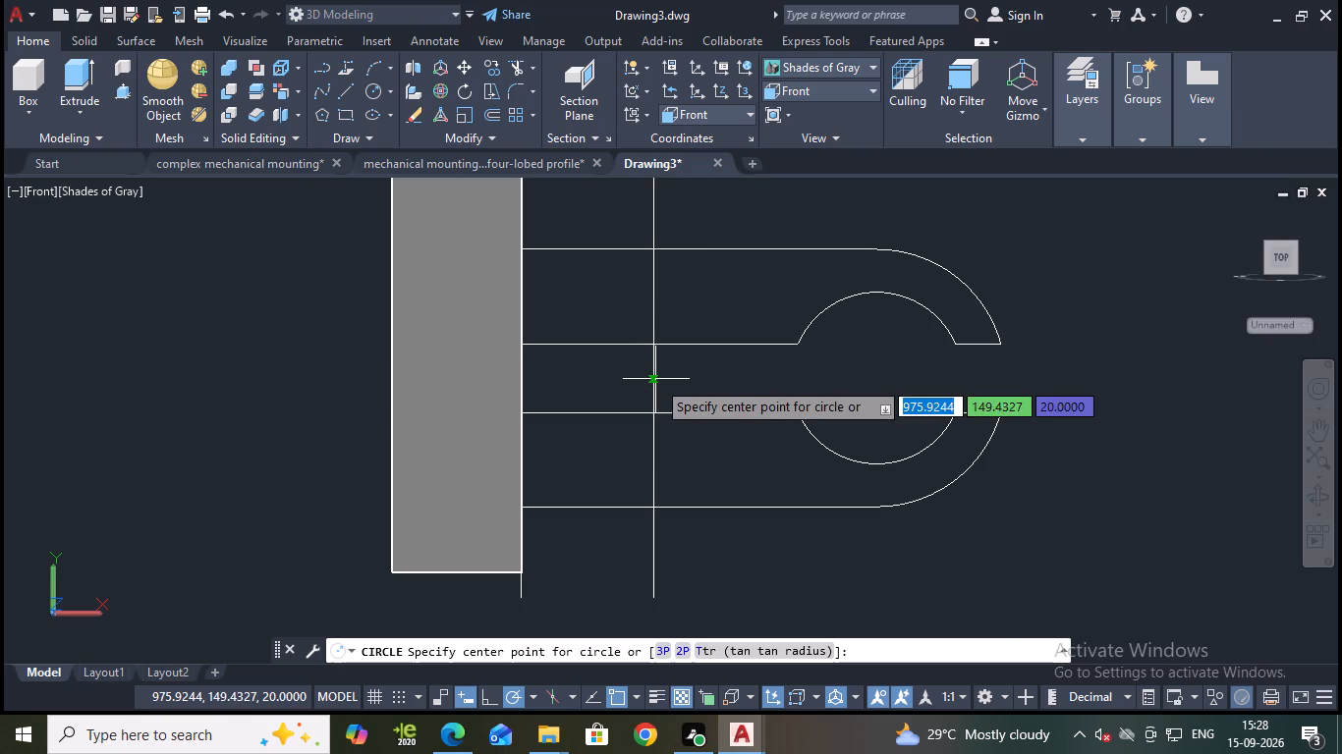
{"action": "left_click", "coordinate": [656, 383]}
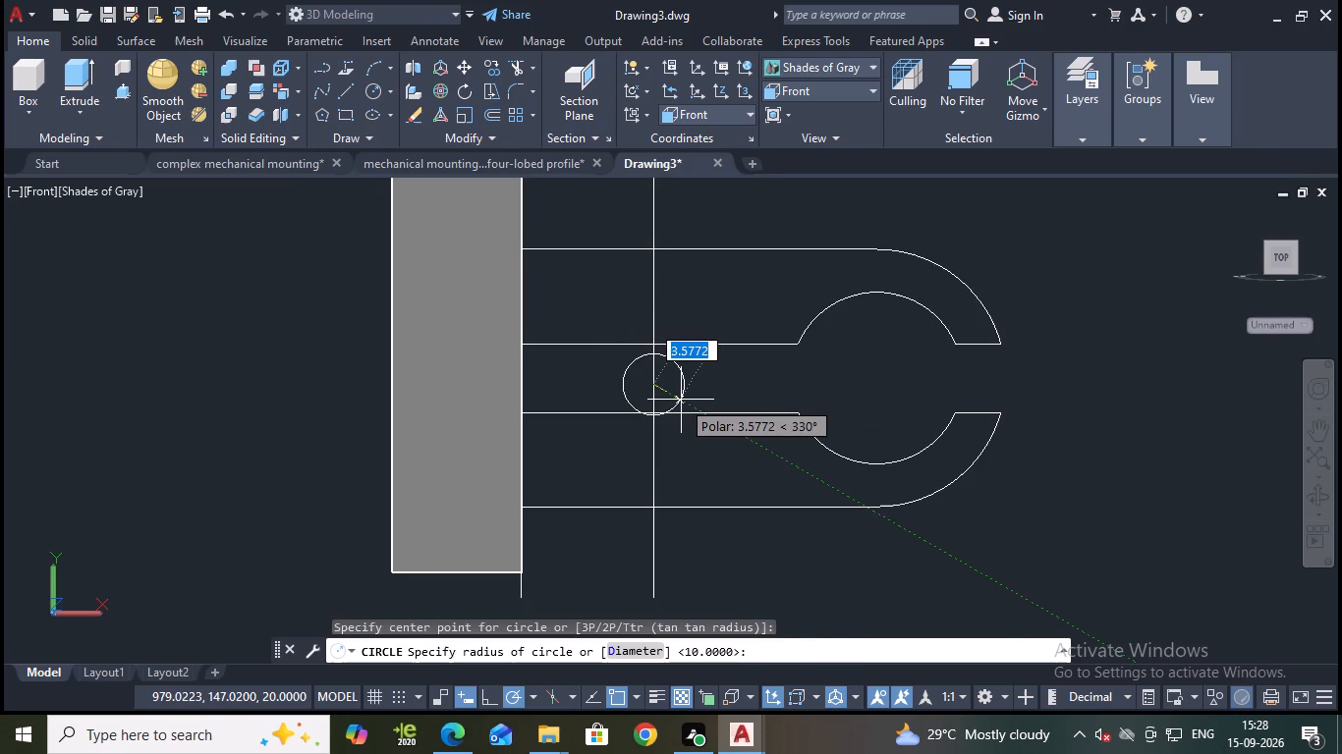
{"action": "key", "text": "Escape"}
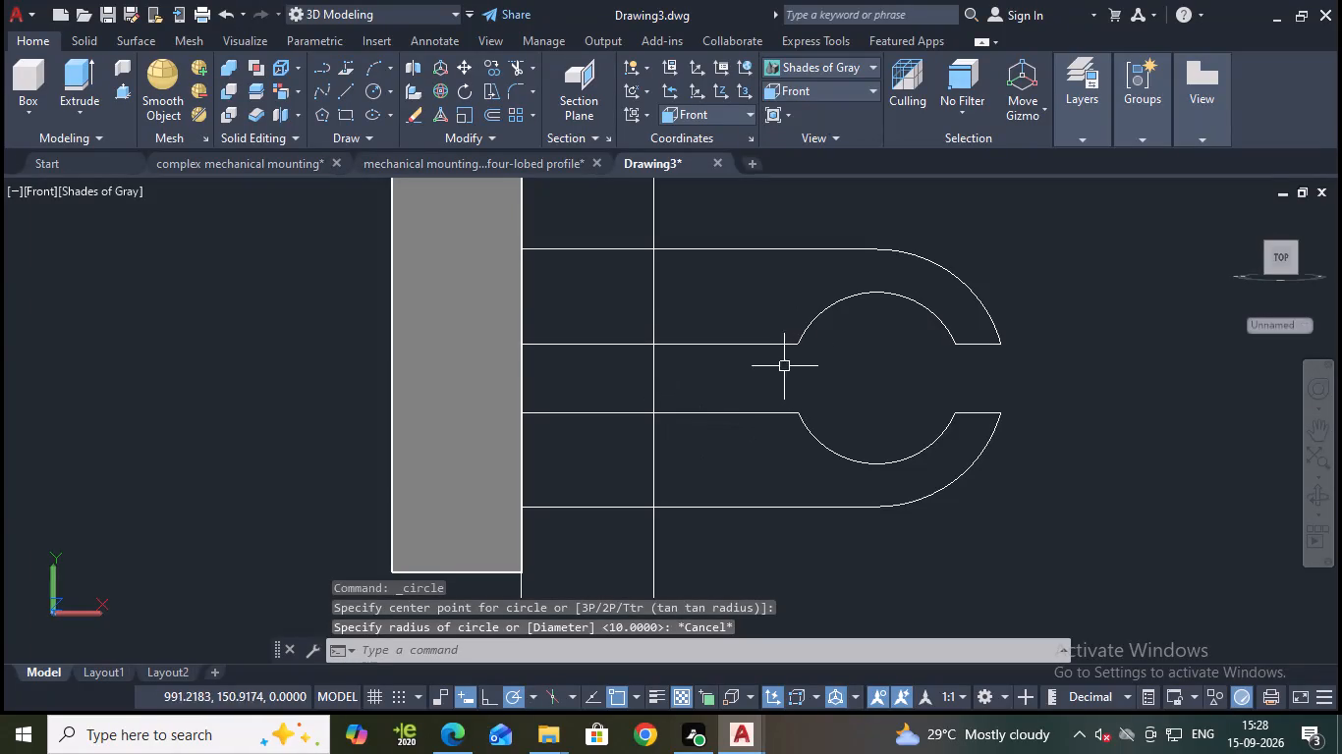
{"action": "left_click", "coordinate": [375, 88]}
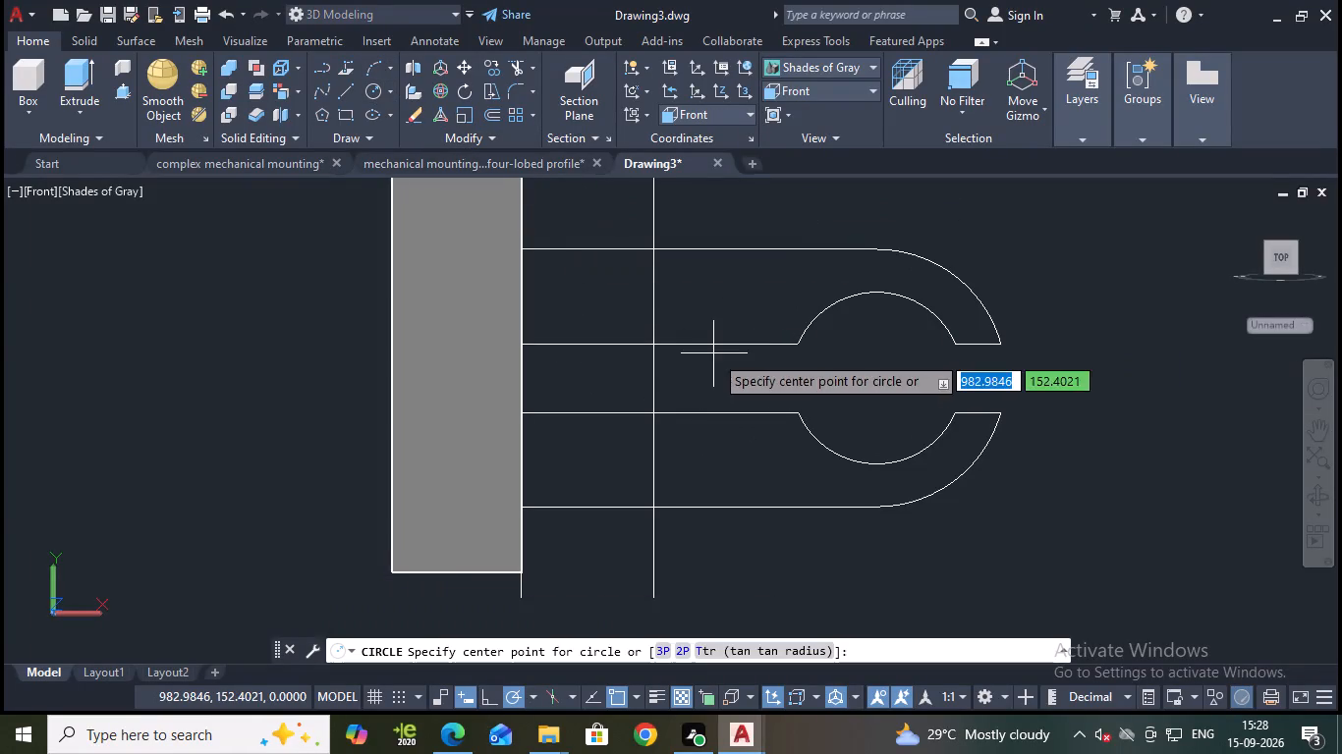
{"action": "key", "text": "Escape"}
Trim the offset vertical line where it crosses the inside of the upper and lower profile halves.
{"action": "type", "text": "tr"}
{"action": "key", "text": "Return"}
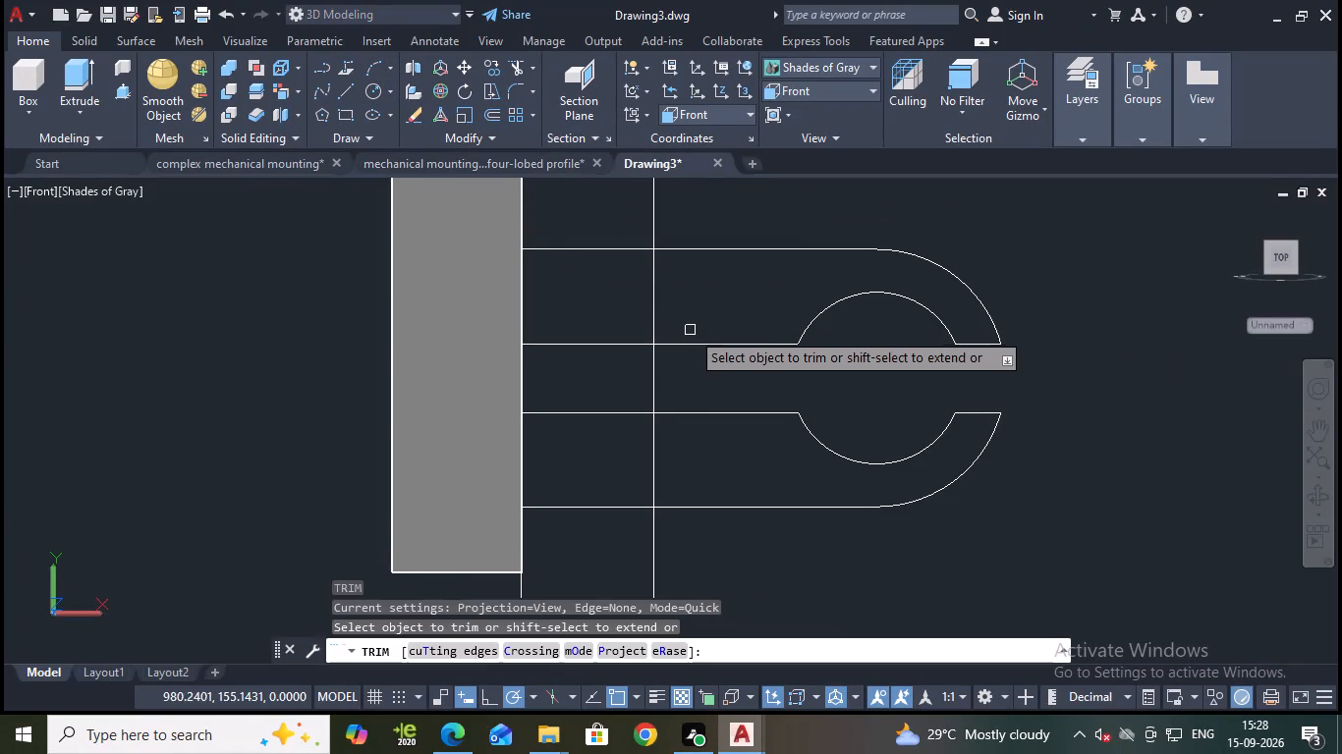
{"action": "left_click", "coordinate": [649, 335]}
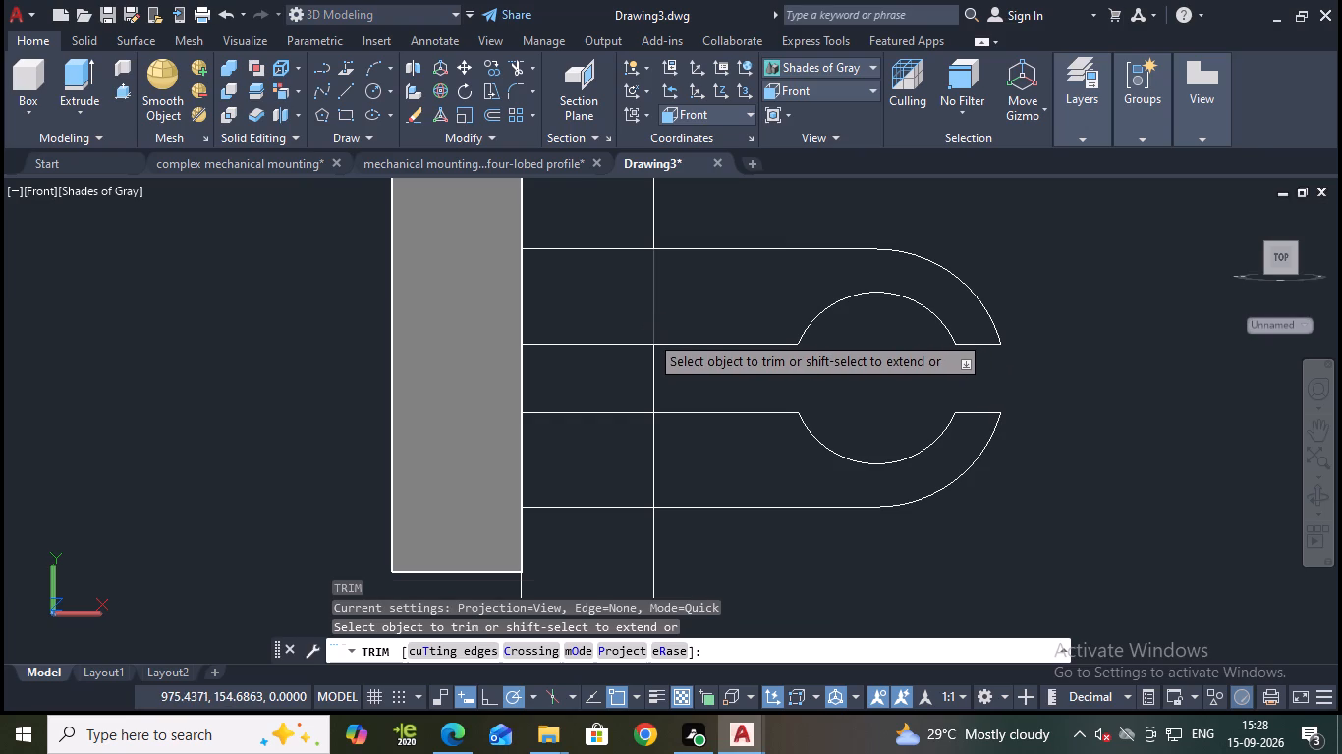
{"action": "left_click", "coordinate": [654, 475]}
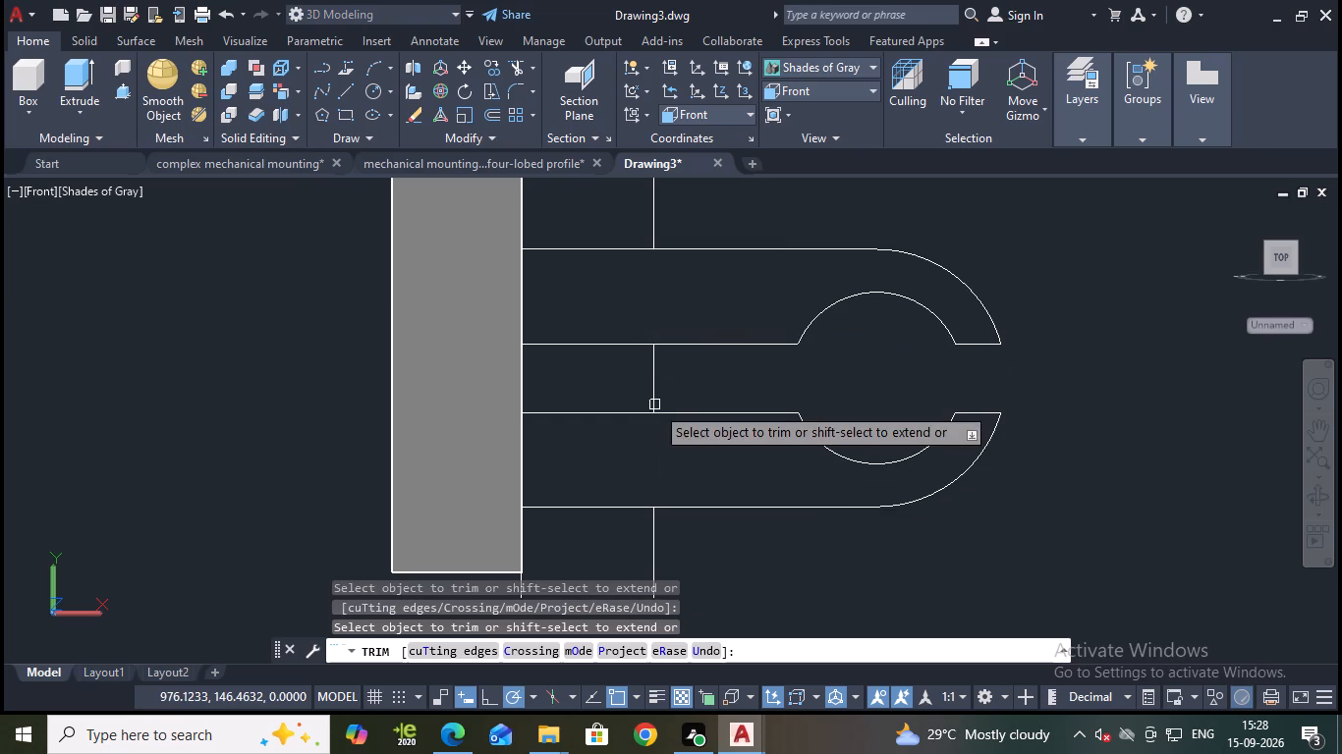
{"action": "key", "text": "Escape"}
Draw a circle of radius 4 centred on the midpoint of the offset line's segment between the two slot edges.
{"action": "left_click", "coordinate": [363, 95]}
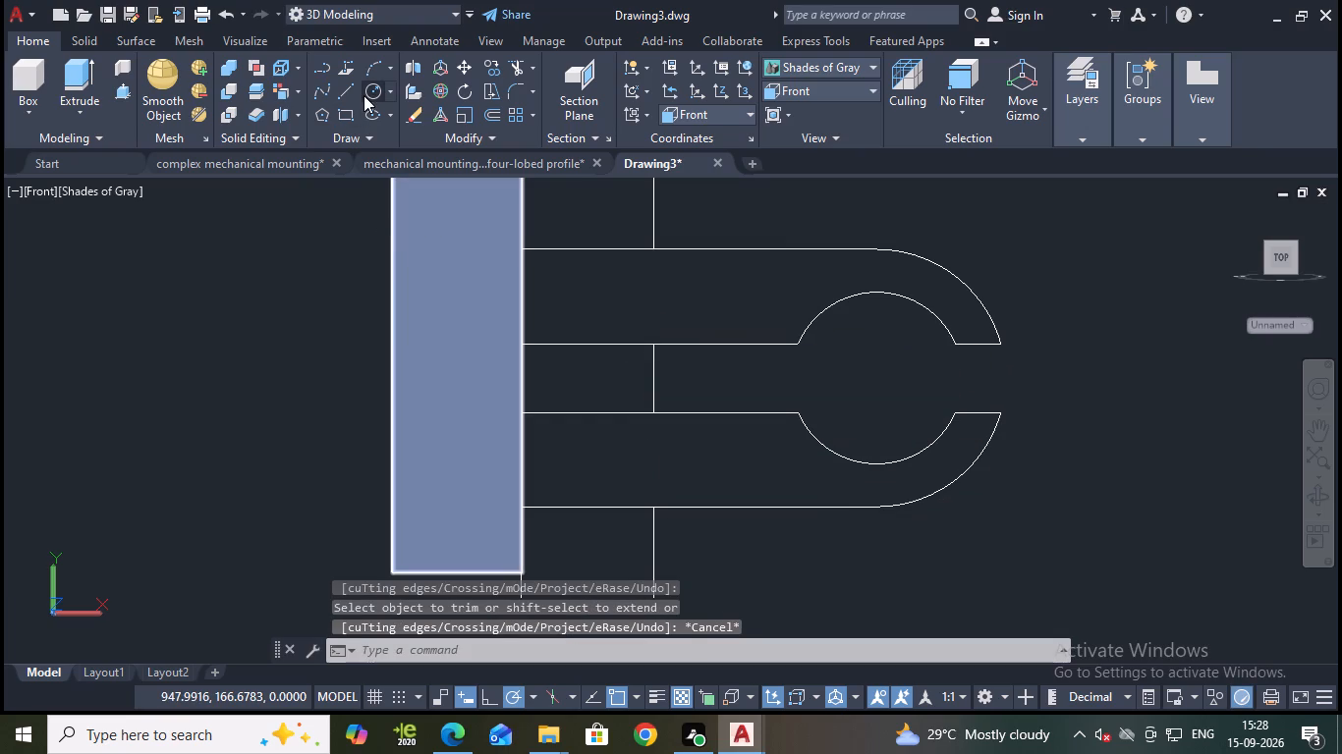
{"action": "left_click", "coordinate": [651, 377]}
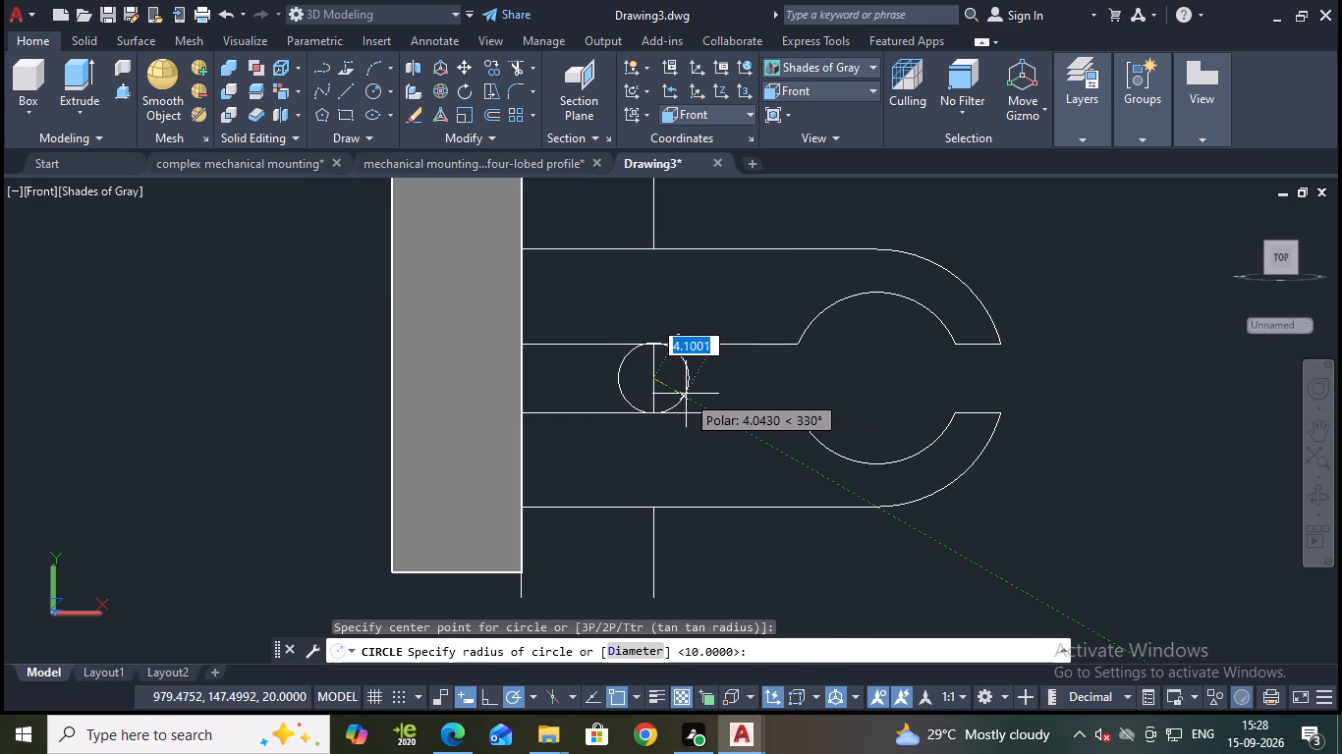
{"action": "key", "text": "4"}
{"action": "key", "text": "Return"}
{"action": "key", "text": "Escape"}
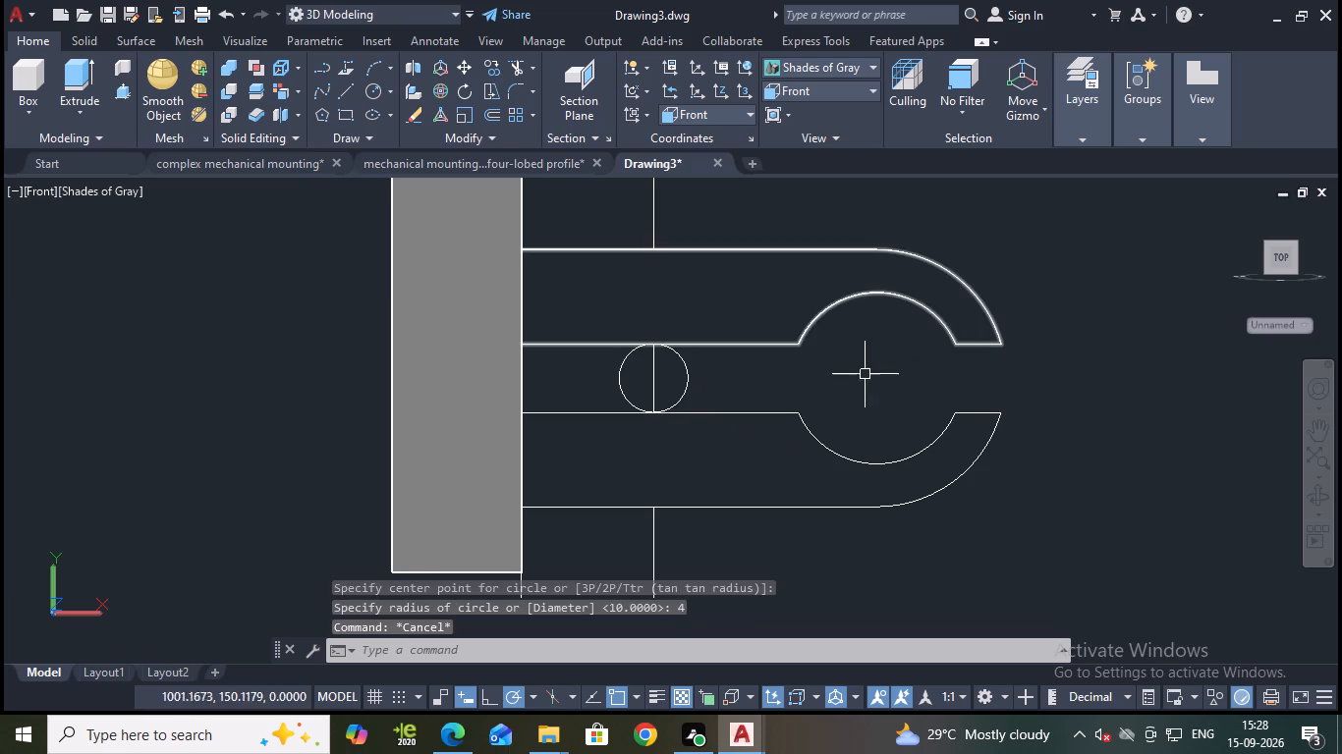
Trim the circle, its inner vertical segment and the slot edges beside the block to leave a rounded closed end on the slot.
{"action": "key", "text": "t"}
{"action": "key", "text": "r"}
{"action": "key", "text": "Return"}
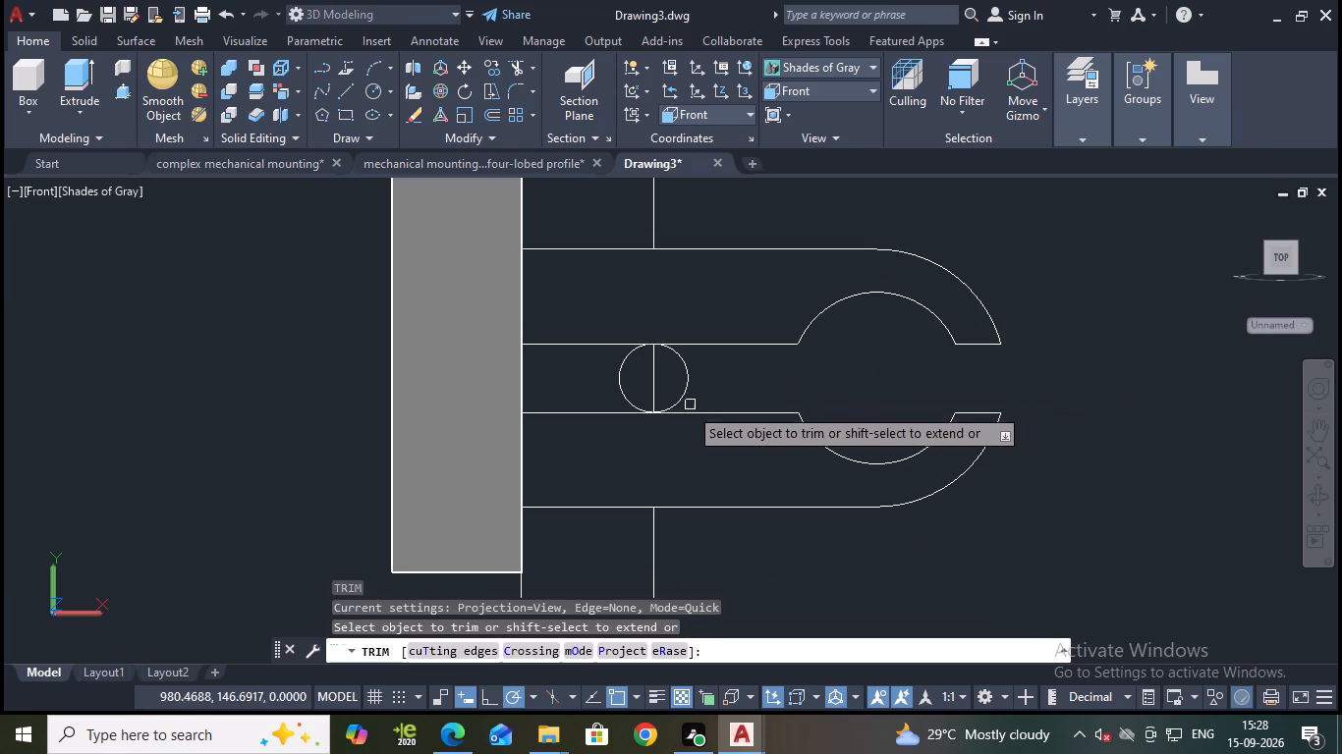
{"action": "left_click", "coordinate": [677, 402]}
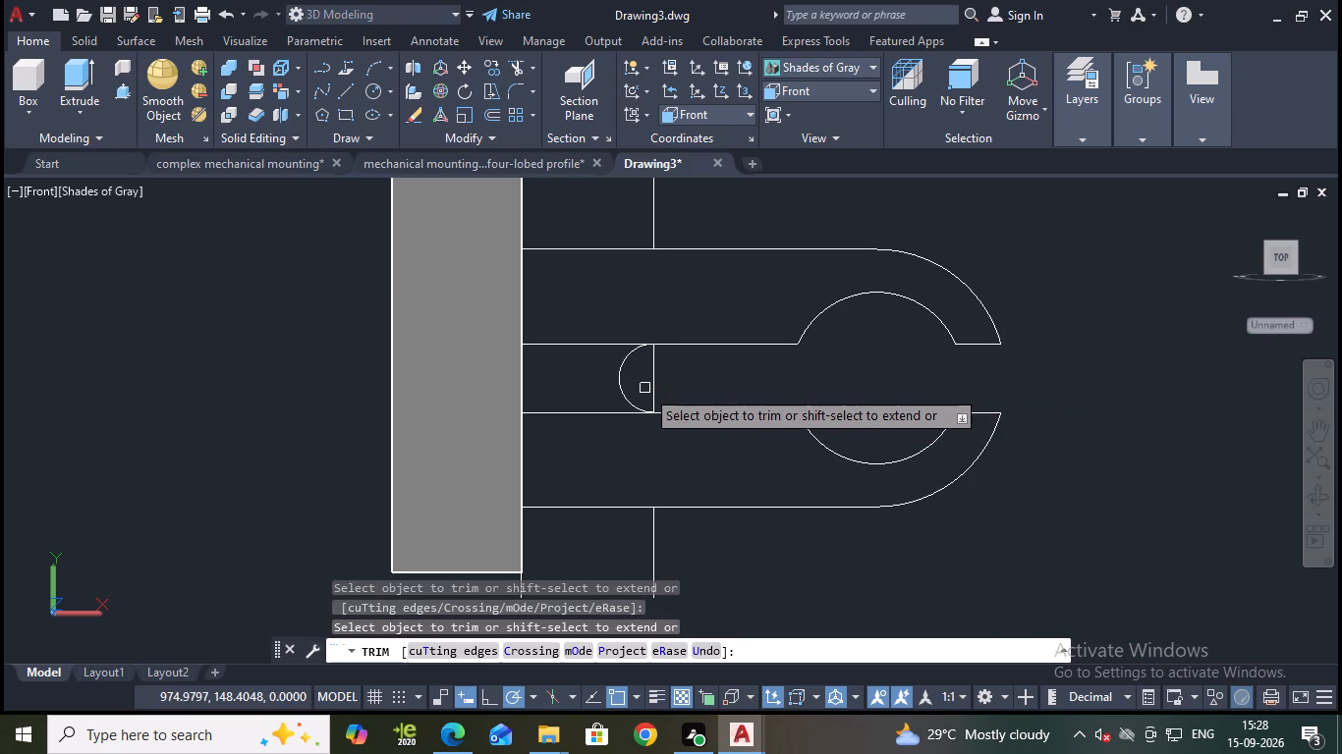
{"action": "left_click", "coordinate": [655, 382]}
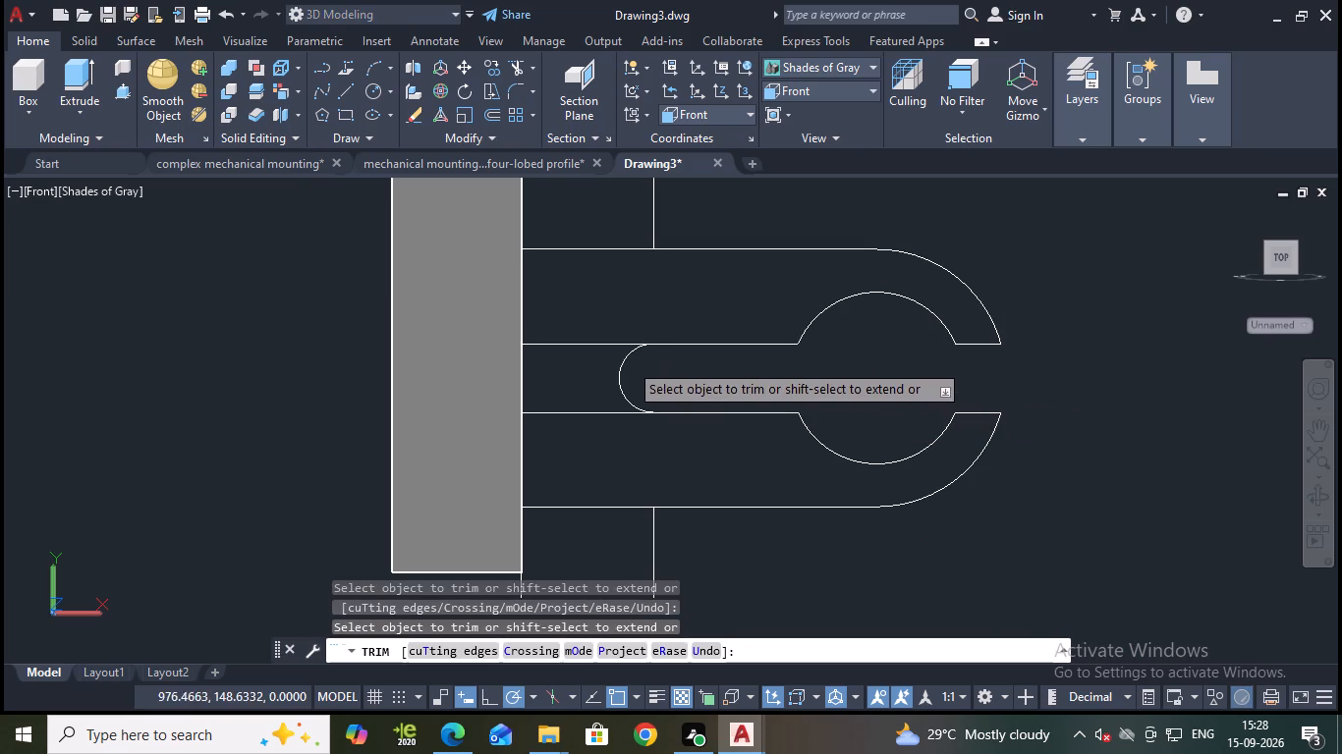
{"action": "left_click", "coordinate": [609, 349]}
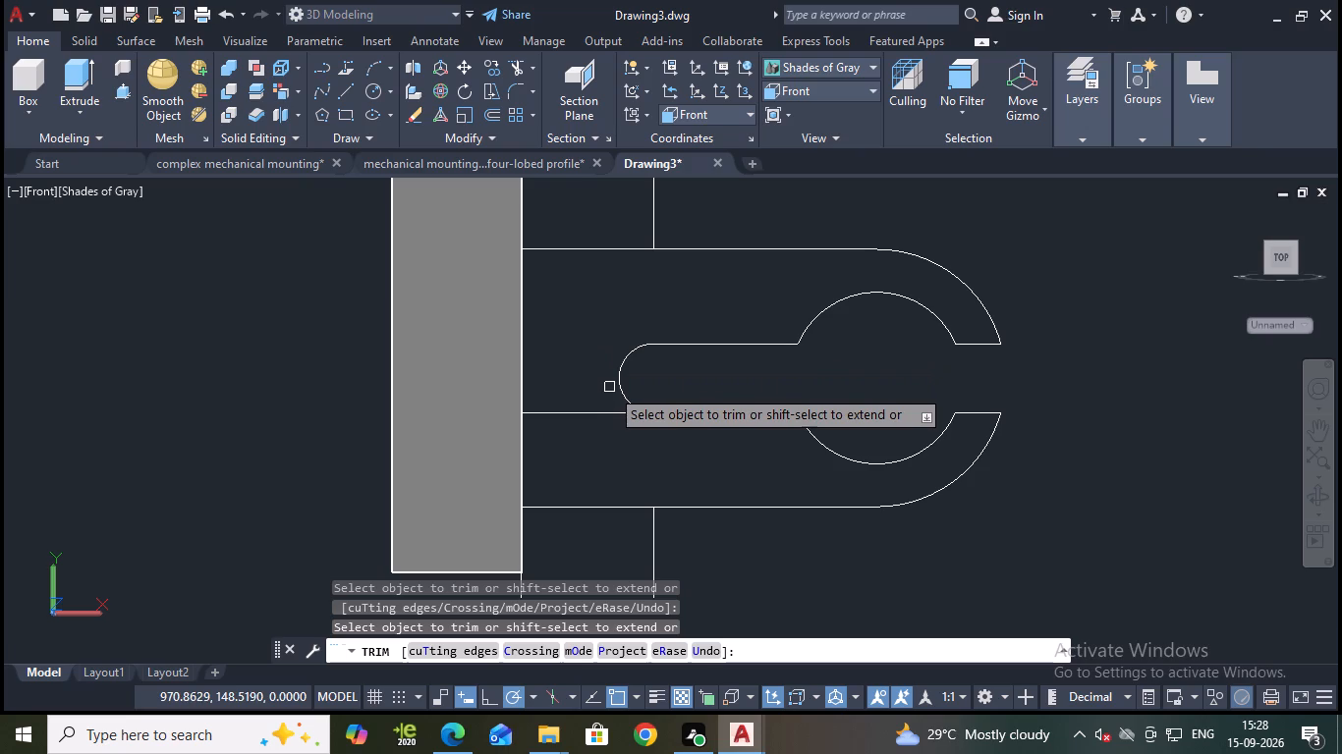
{"action": "left_click", "coordinate": [601, 416]}
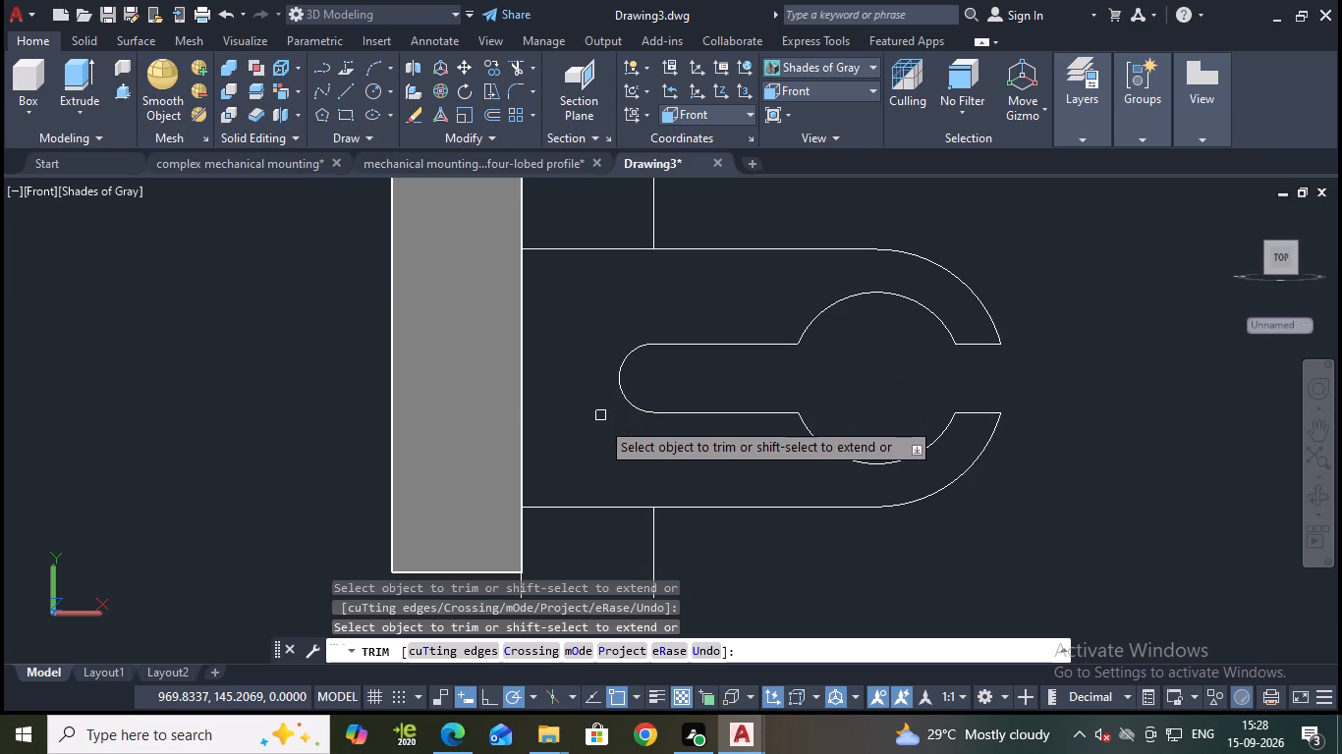
Erase the two leftover offset line segments outside the profile and the extra vertical line along the block's edge.
{"action": "scroll", "coordinate": [687, 545], "scroll_direction": "down", "scroll_amount": 1}
{"action": "key", "text": "Escape"}
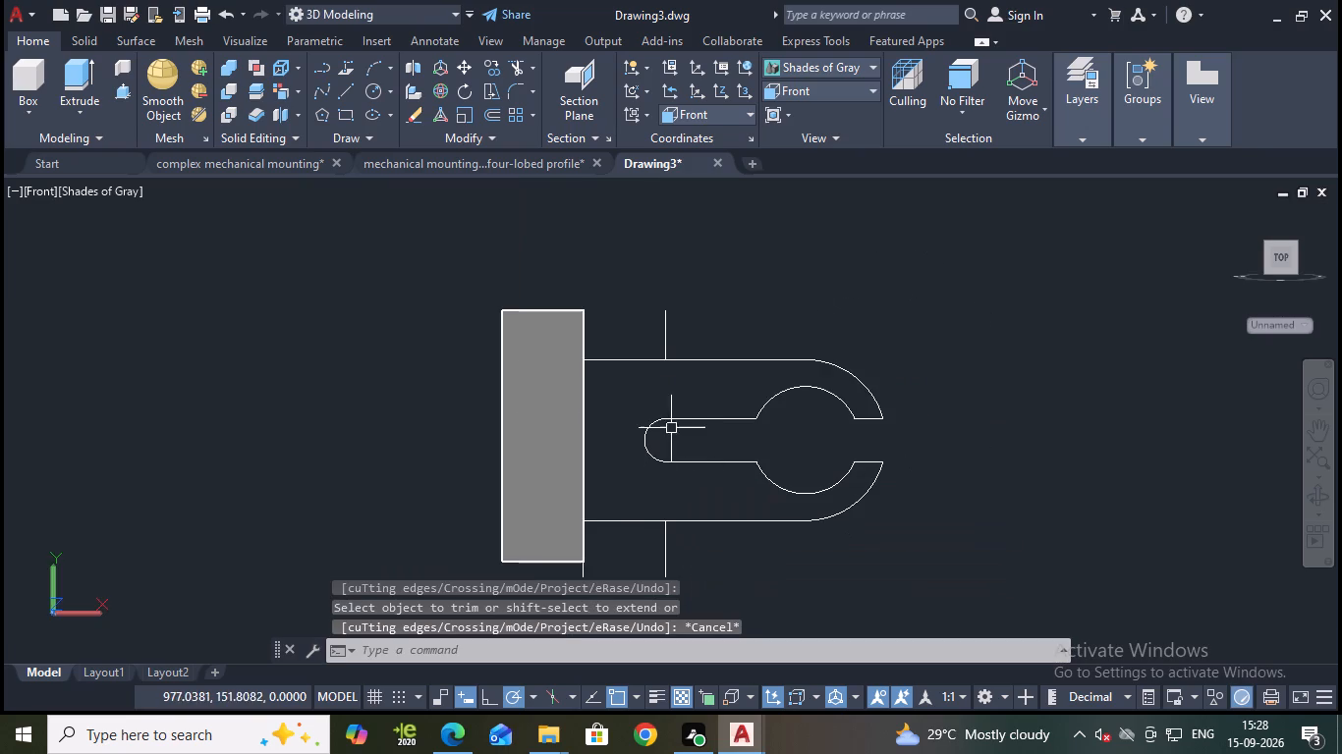
{"action": "left_click", "coordinate": [662, 319]}
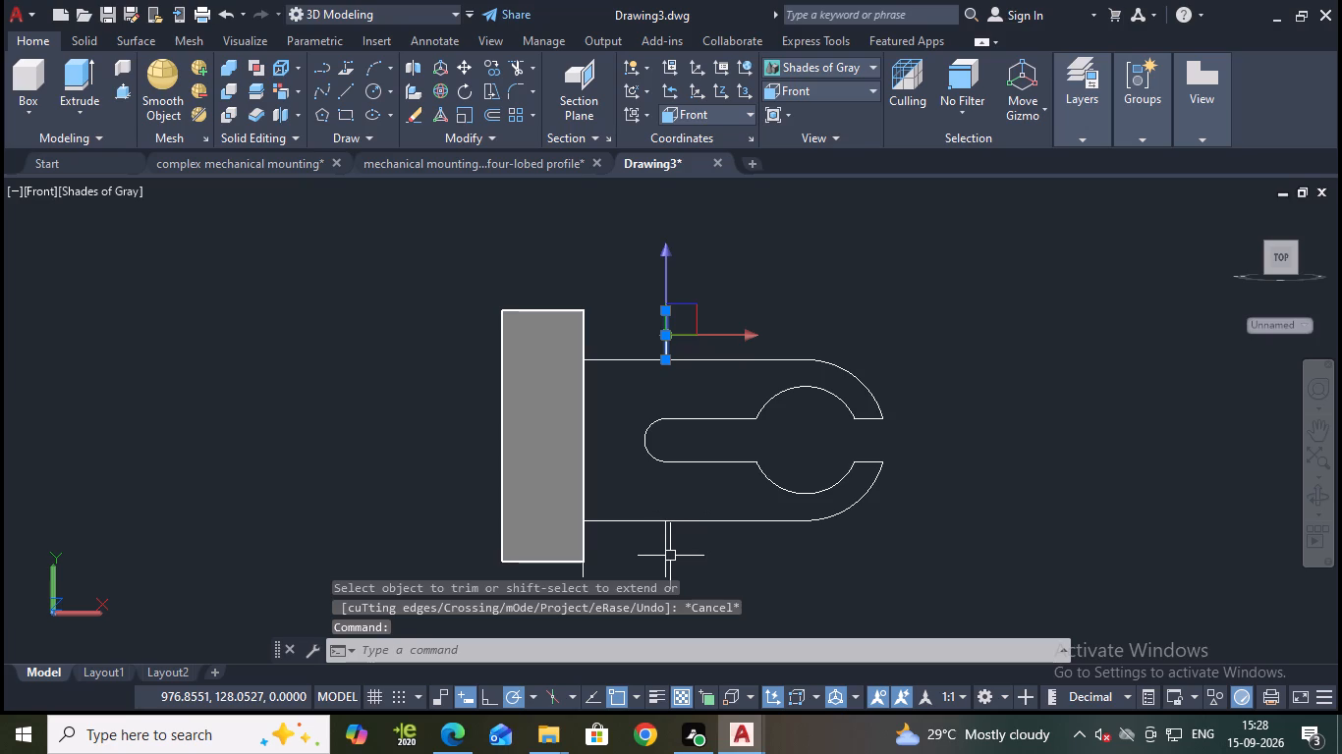
{"action": "left_click", "coordinate": [663, 563]}
{"action": "key", "text": "e"}
{"action": "key", "text": "Return"}
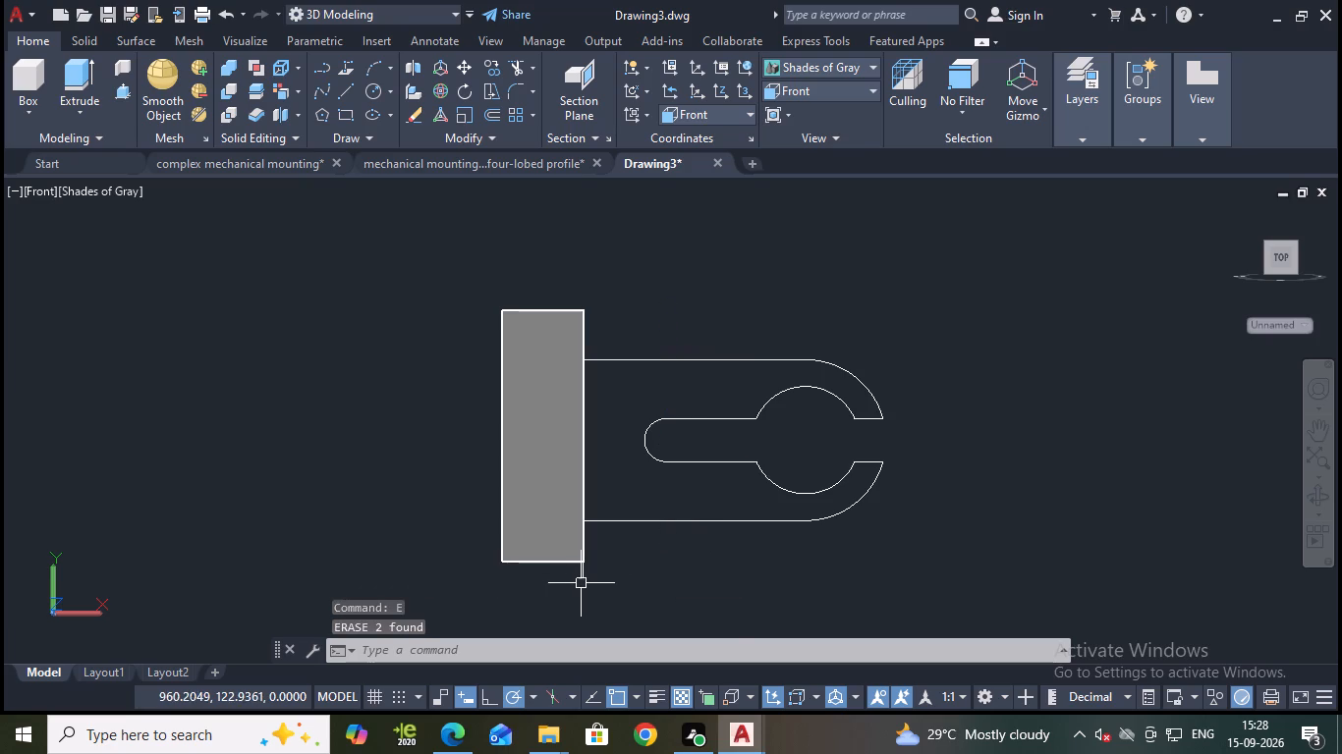
{"action": "left_click", "coordinate": [585, 583]}
{"action": "key", "text": "e"}
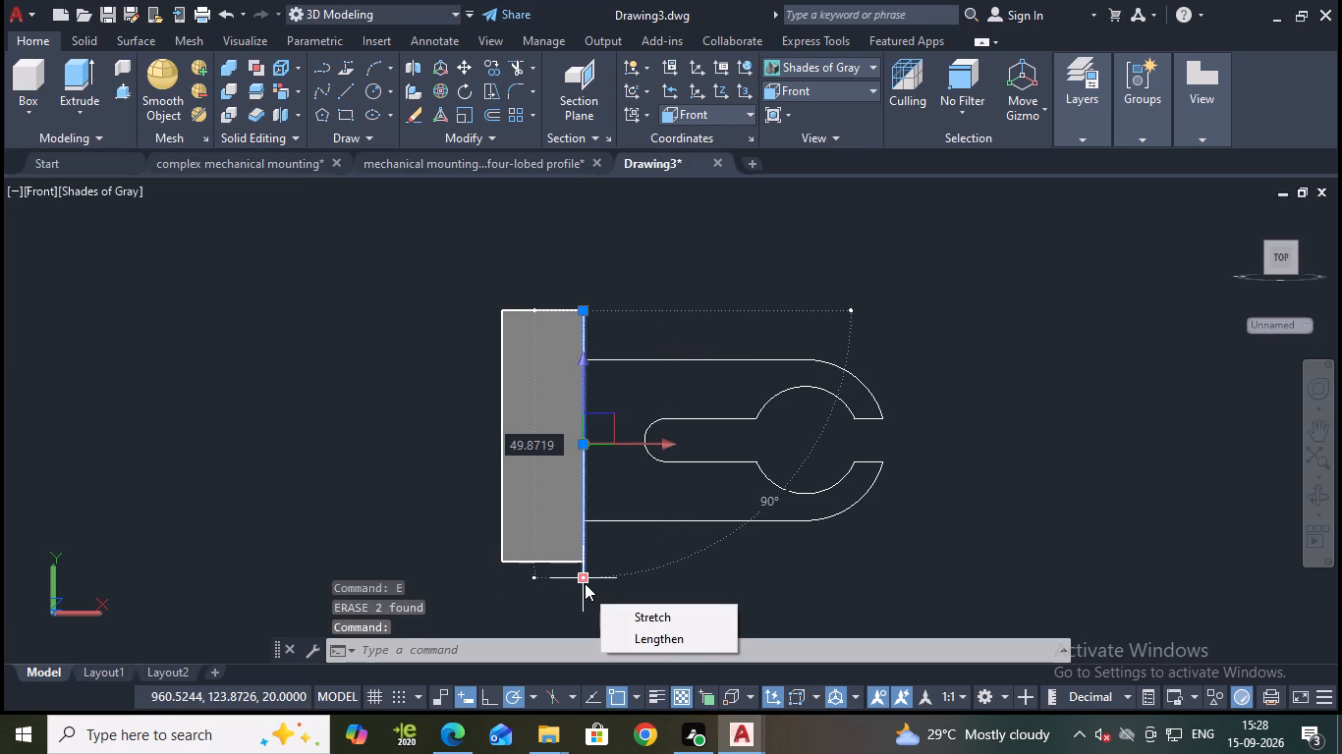
{"action": "key", "text": "e"}
{"action": "key", "text": "Return"}
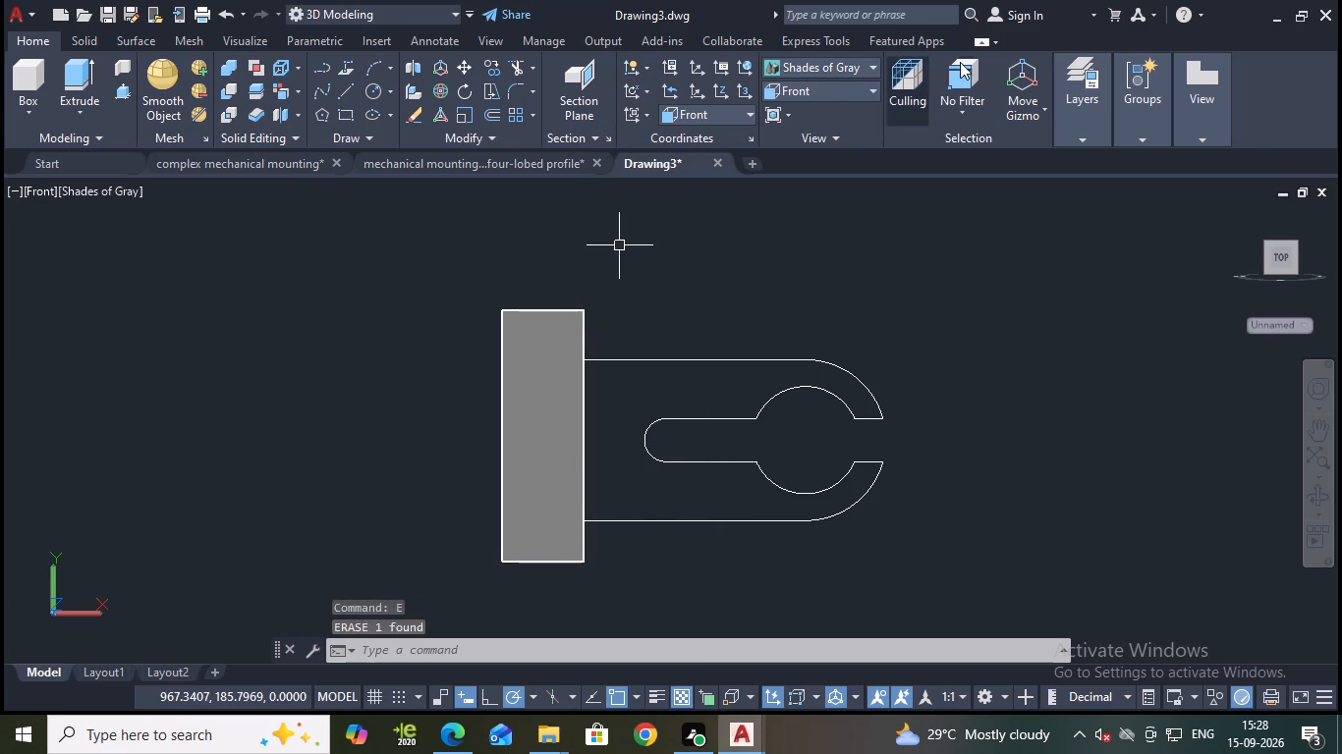
In the SW Isometric view, move the slot's end arc 10 along the Z axis onto the slot edges' plane.
{"action": "left_click", "coordinate": [843, 91]}
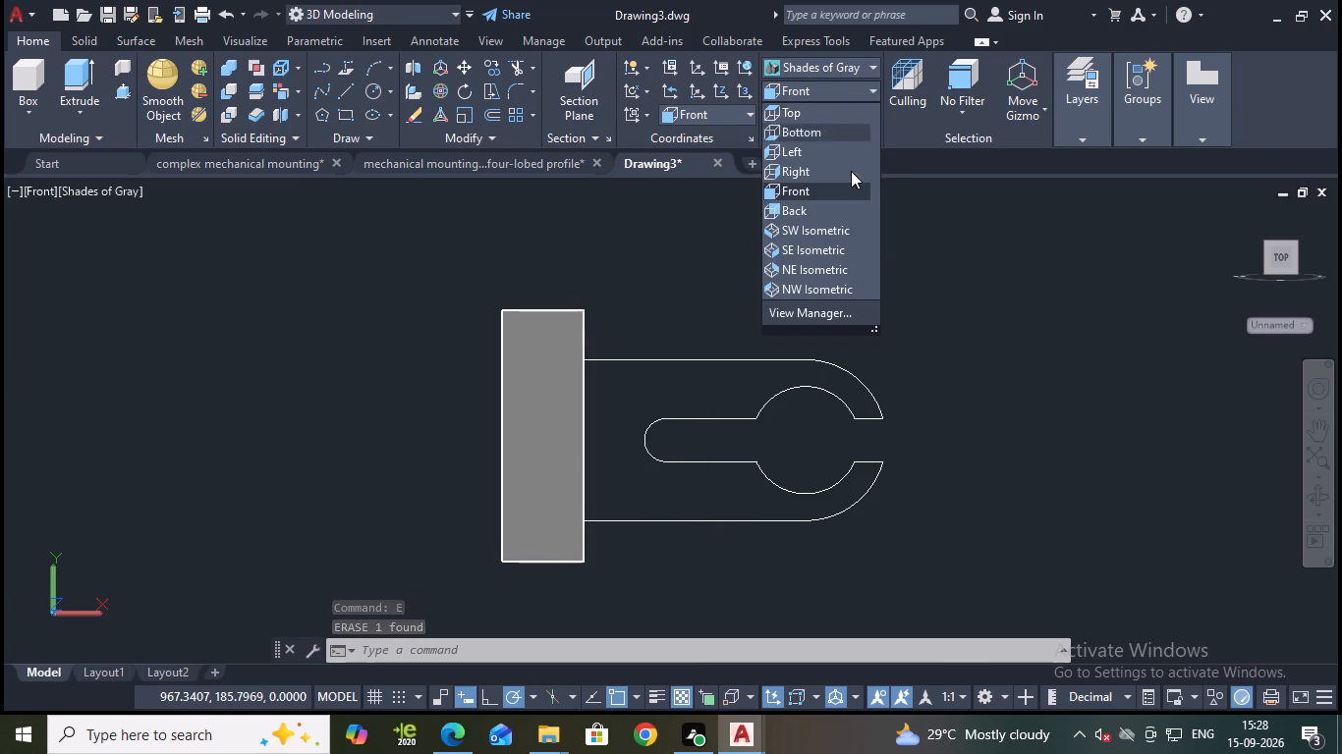
{"action": "left_click", "coordinate": [831, 237]}
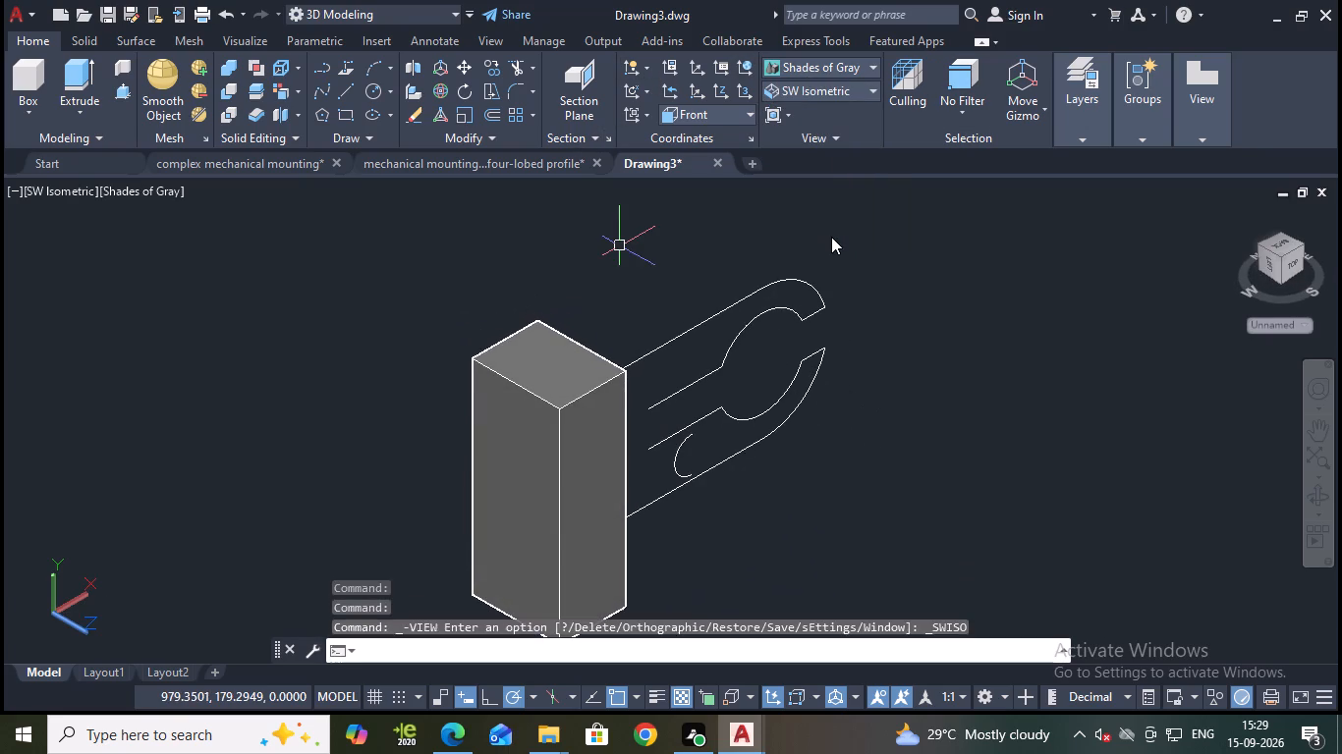
{"action": "scroll", "coordinate": [722, 444], "scroll_direction": "up", "scroll_amount": 2}
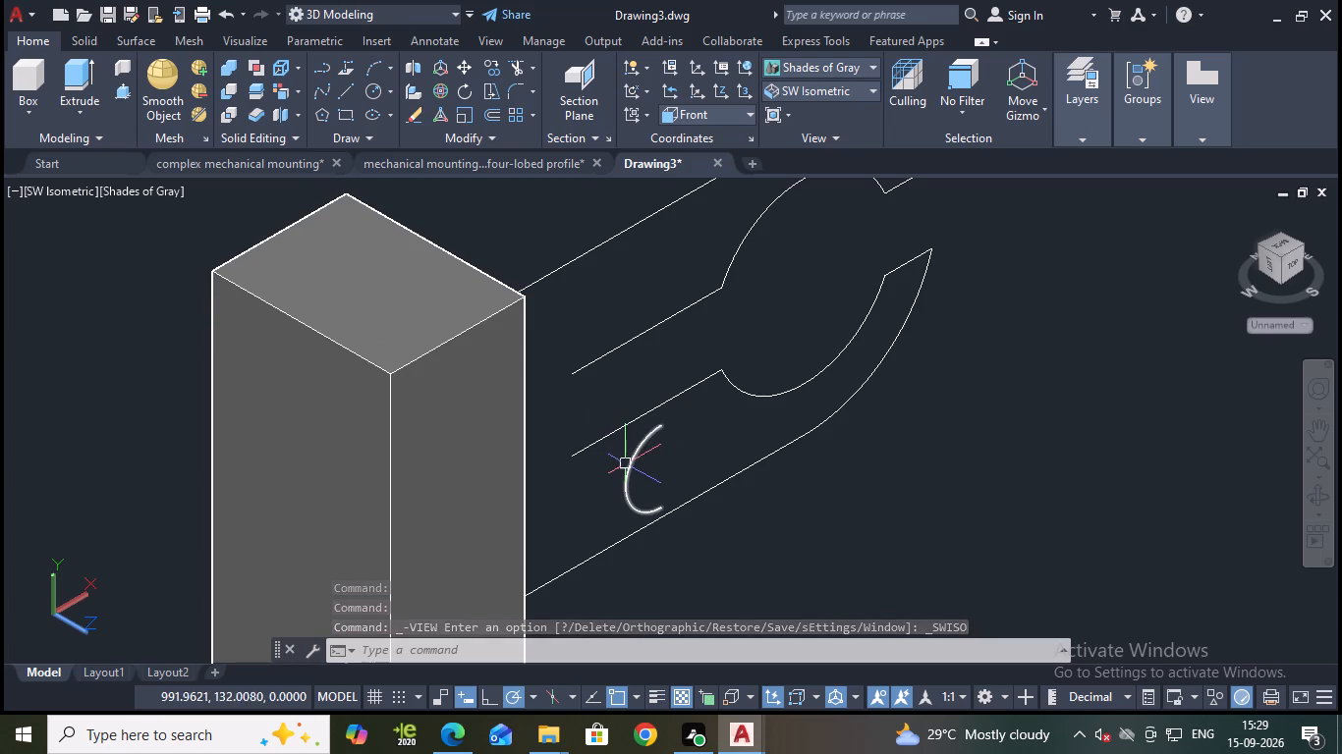
{"action": "left_click", "coordinate": [626, 464]}
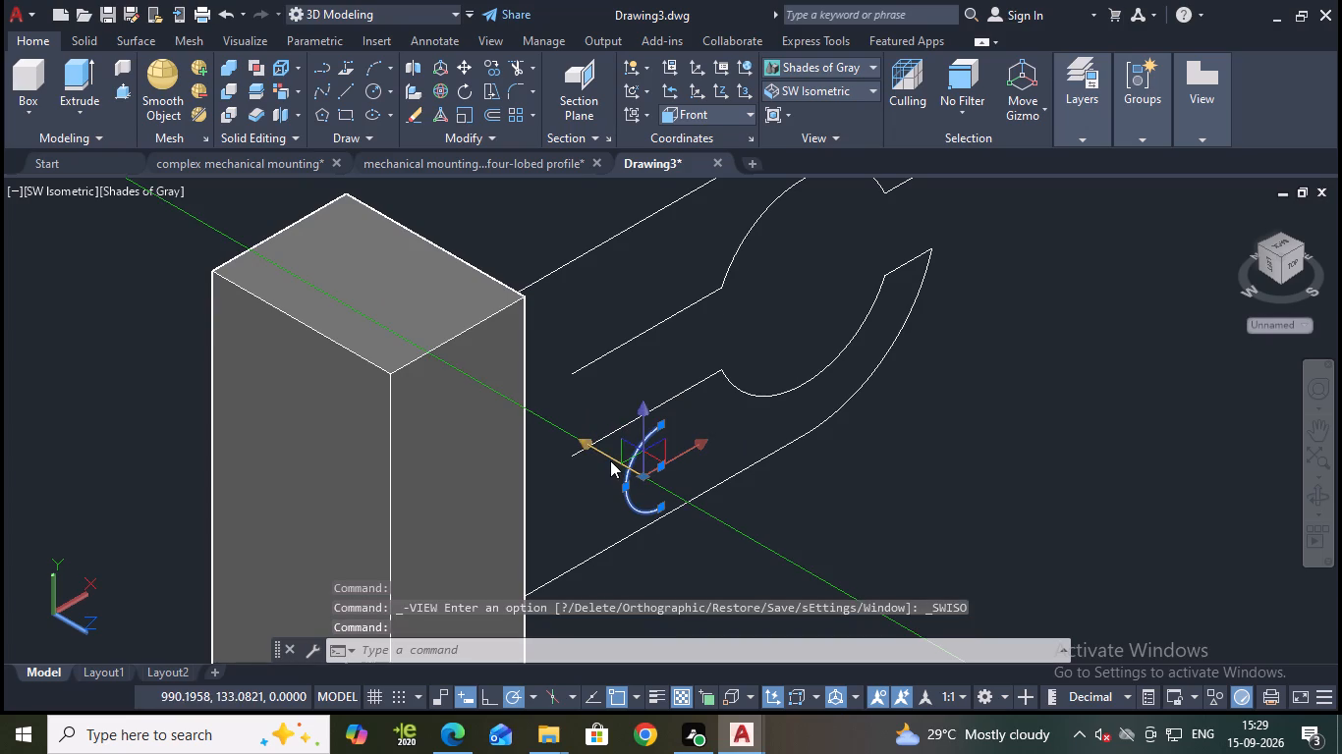
{"action": "left_click_drag", "start_coordinate": [602, 452], "coordinate": [643, 476]}
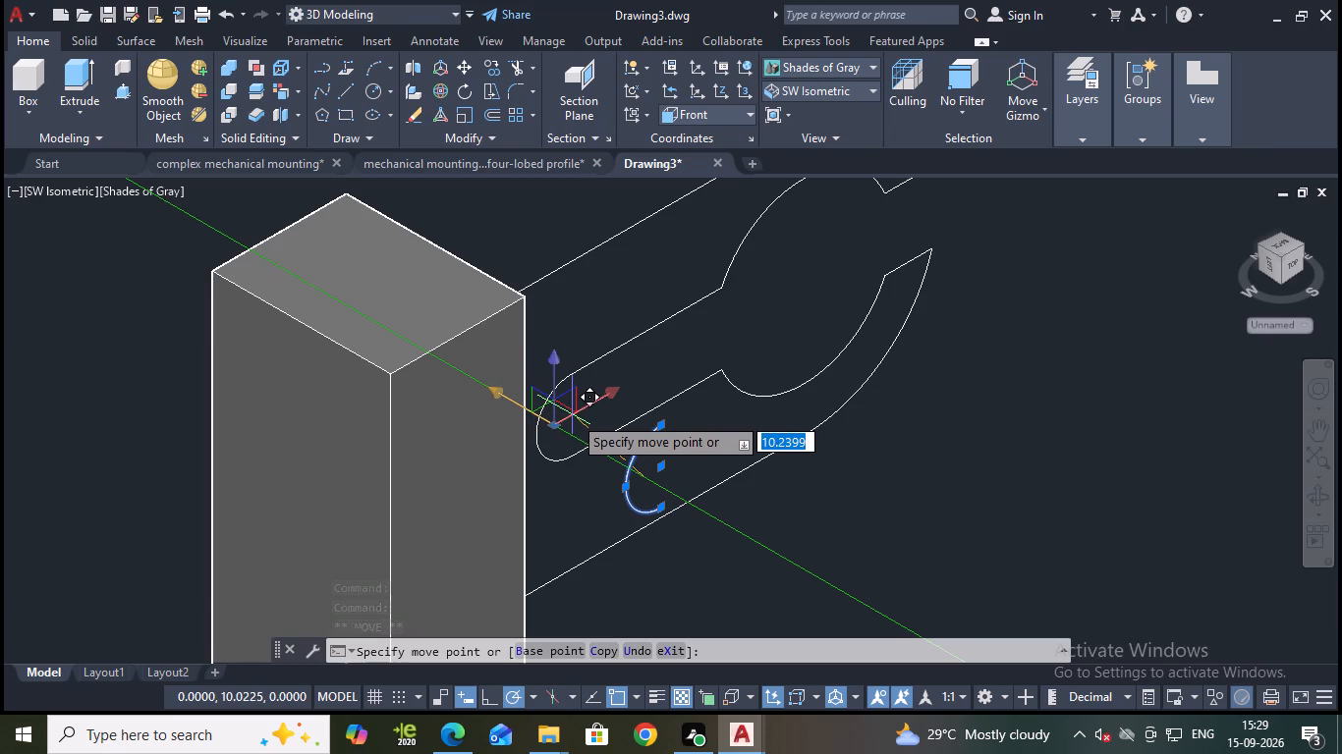
{"action": "type", "text": "10"}
{"action": "key", "text": "Return"}
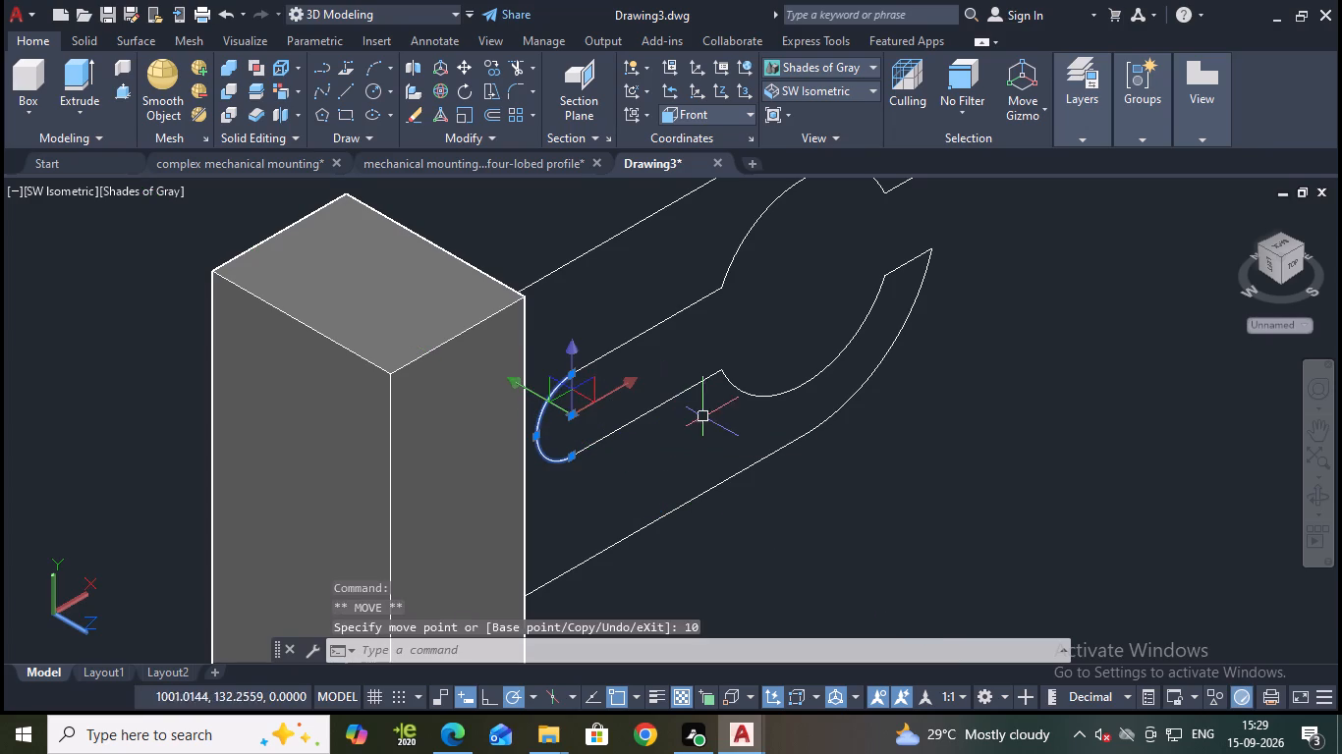
{"action": "key", "text": "Escape"}
Join the upper profile half, the lower profile half and the slot's end arc into one polyline.
{"action": "left_click", "coordinate": [620, 427]}
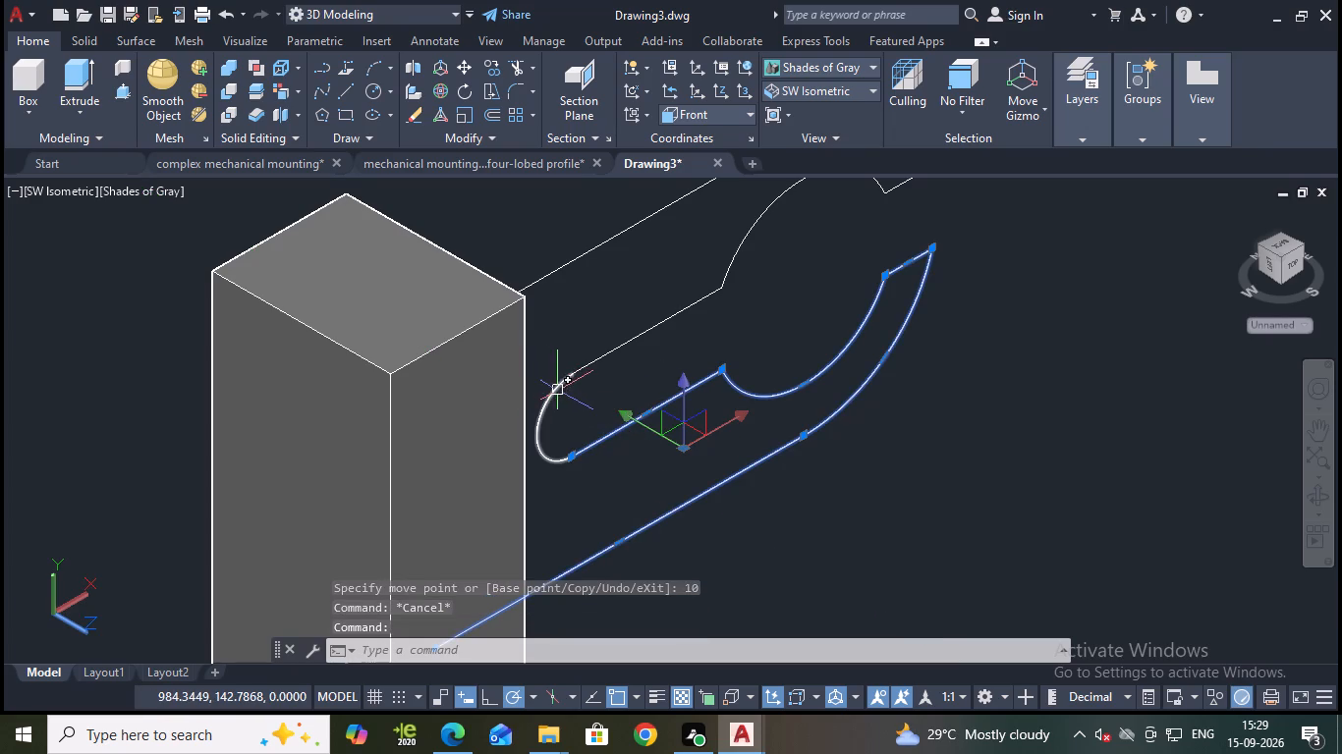
{"action": "left_click", "coordinate": [558, 391]}
{"action": "left_click", "coordinate": [621, 343]}
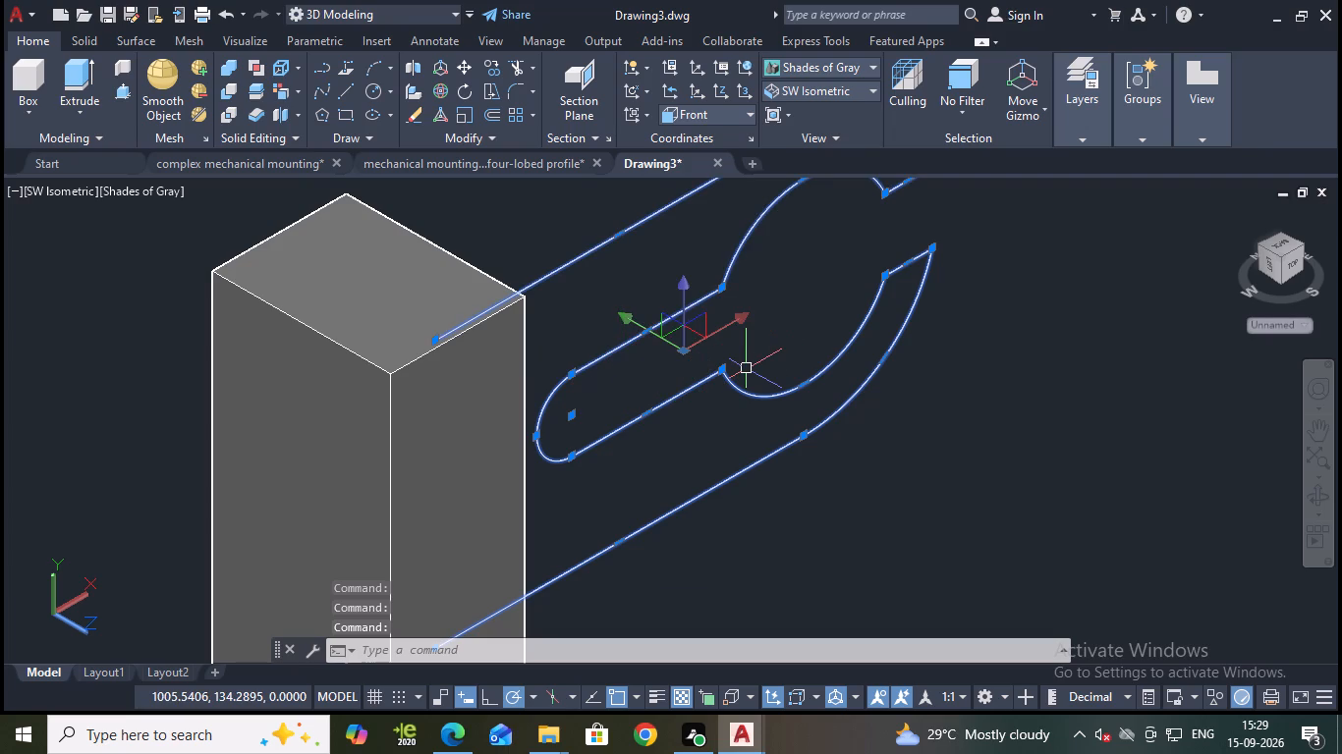
{"action": "key", "text": "j"}
{"action": "key", "text": "Return"}
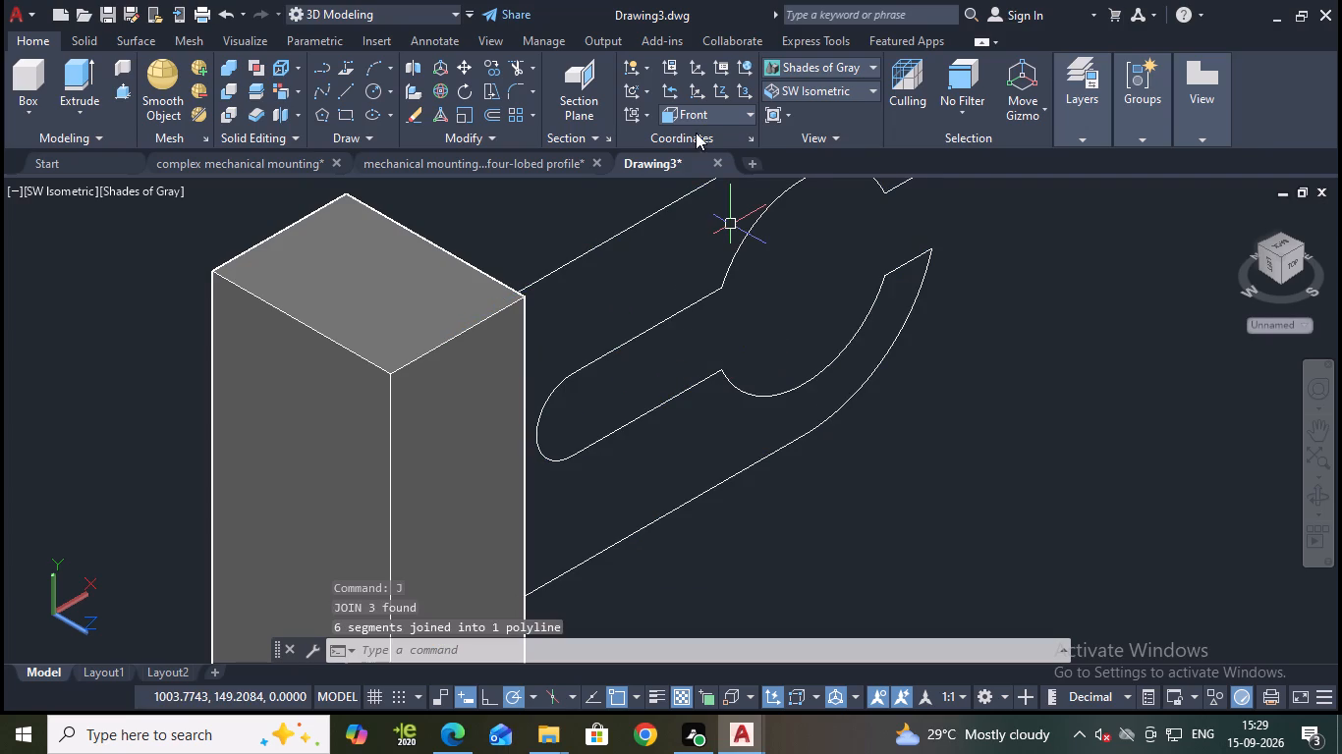
Trim the vertical line on the block's face where it extends above and below the profile.
{"action": "scroll", "coordinate": [808, 247], "scroll_direction": "down", "scroll_amount": 1}
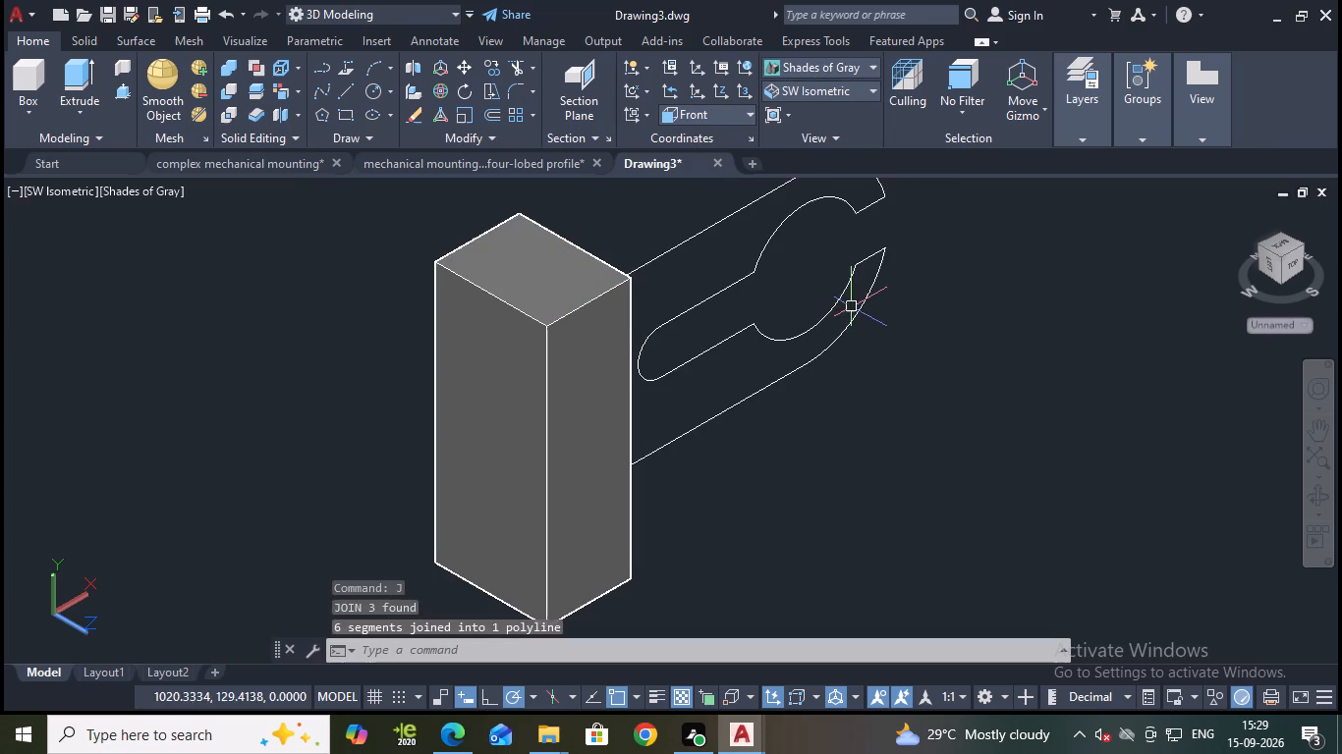
{"action": "middle_click_drag", "start_coordinate": [867, 365], "coordinate": [760, 378], "text": "shift"}
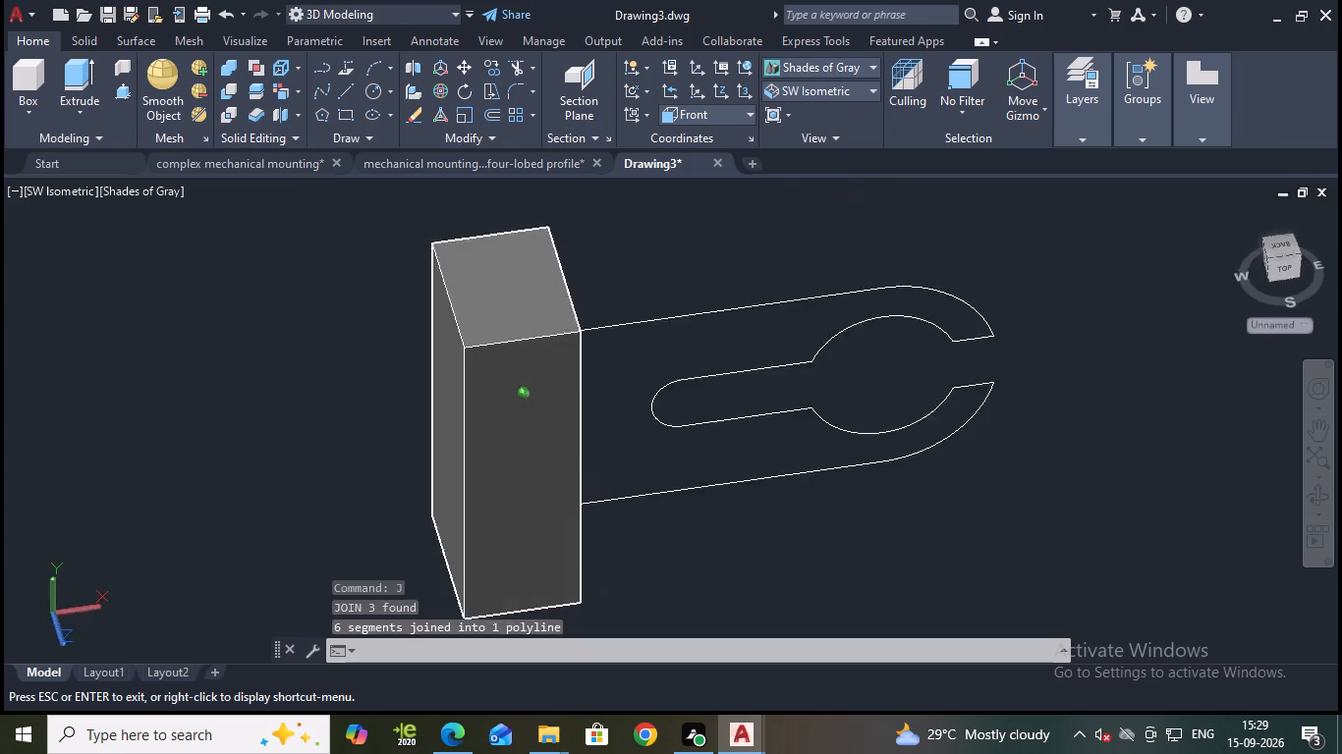
{"action": "middle_click_drag", "start_coordinate": [760, 378], "coordinate": [718, 324], "text": "shift"}
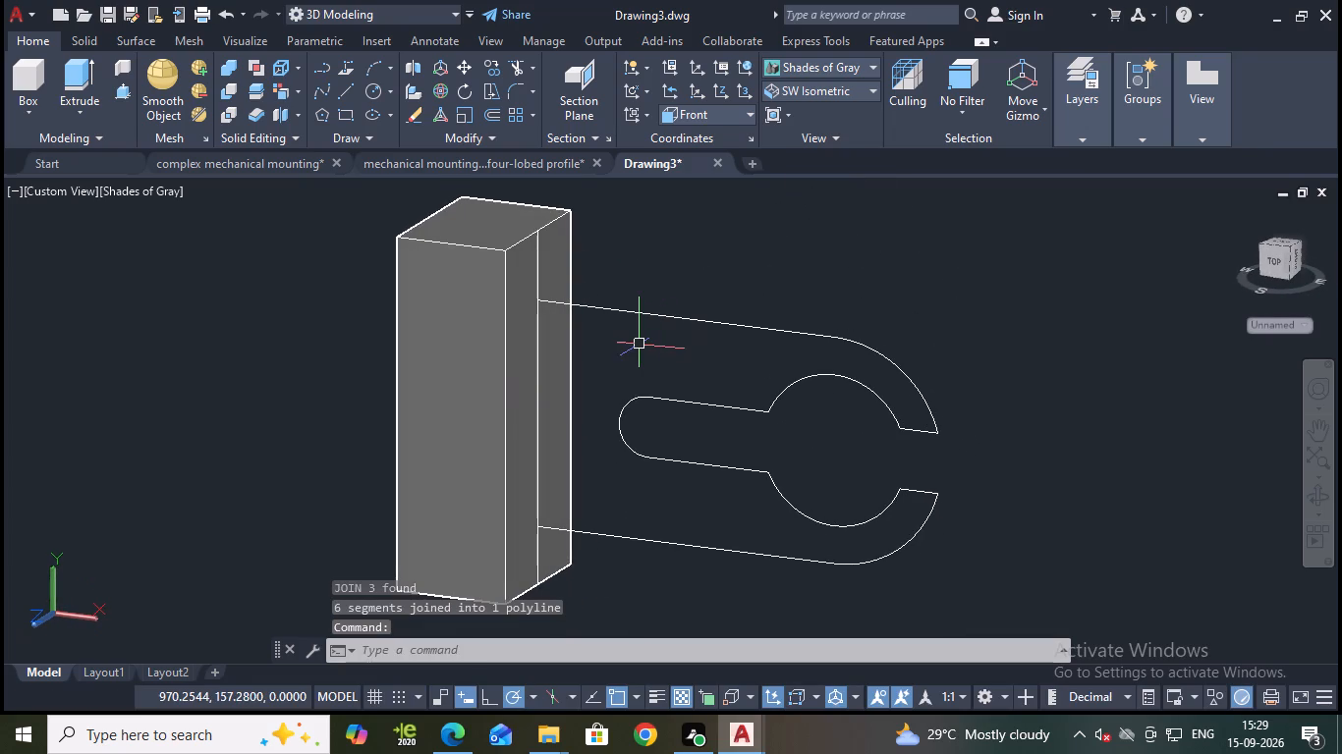
{"action": "left_click", "coordinate": [539, 404]}
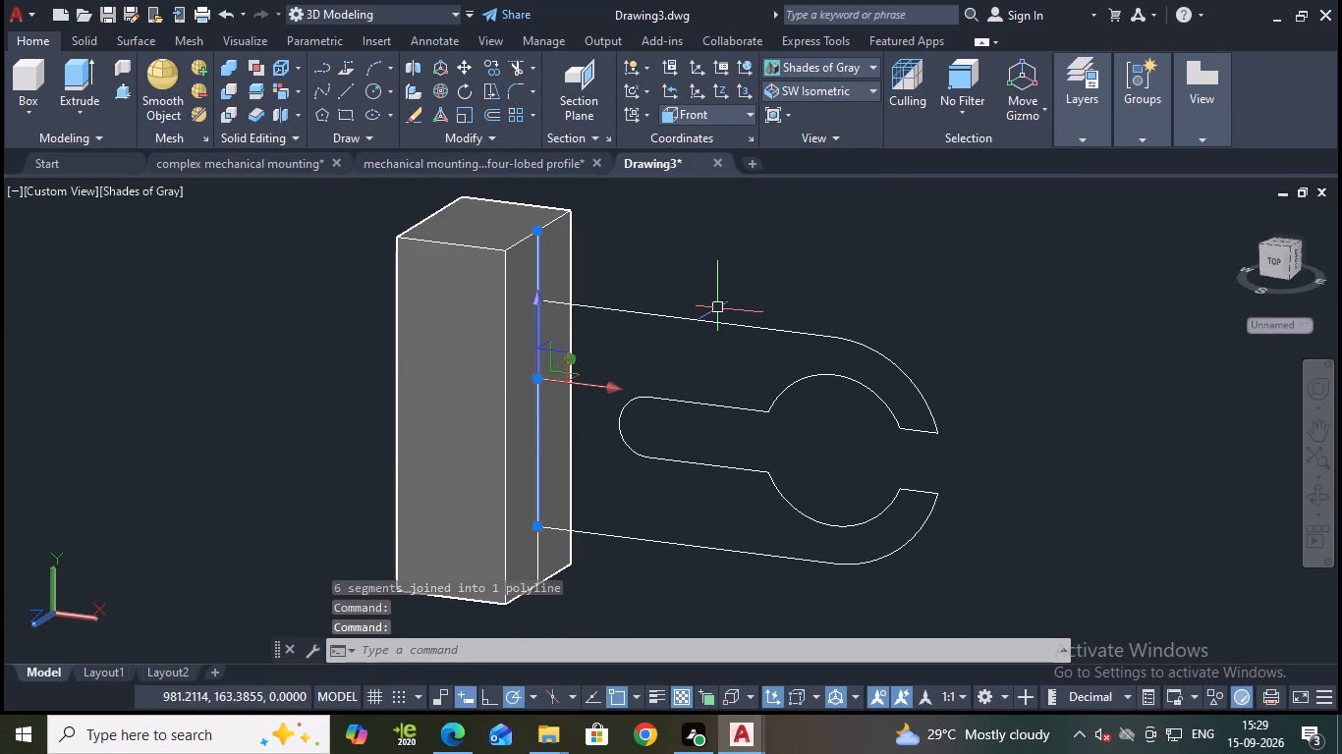
{"action": "key", "text": "Escape"}
{"action": "type", "text": "tr"}
{"action": "key", "text": "Return"}
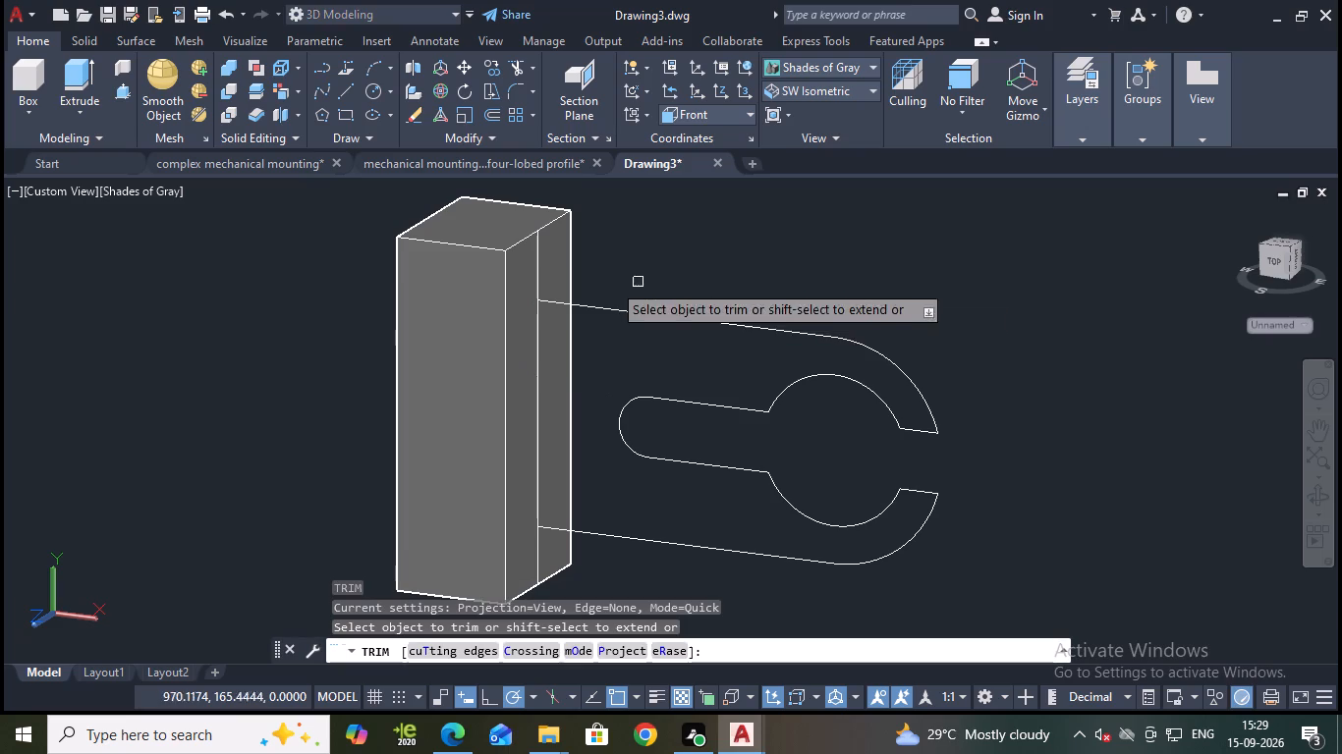
{"action": "left_click", "coordinate": [536, 277]}
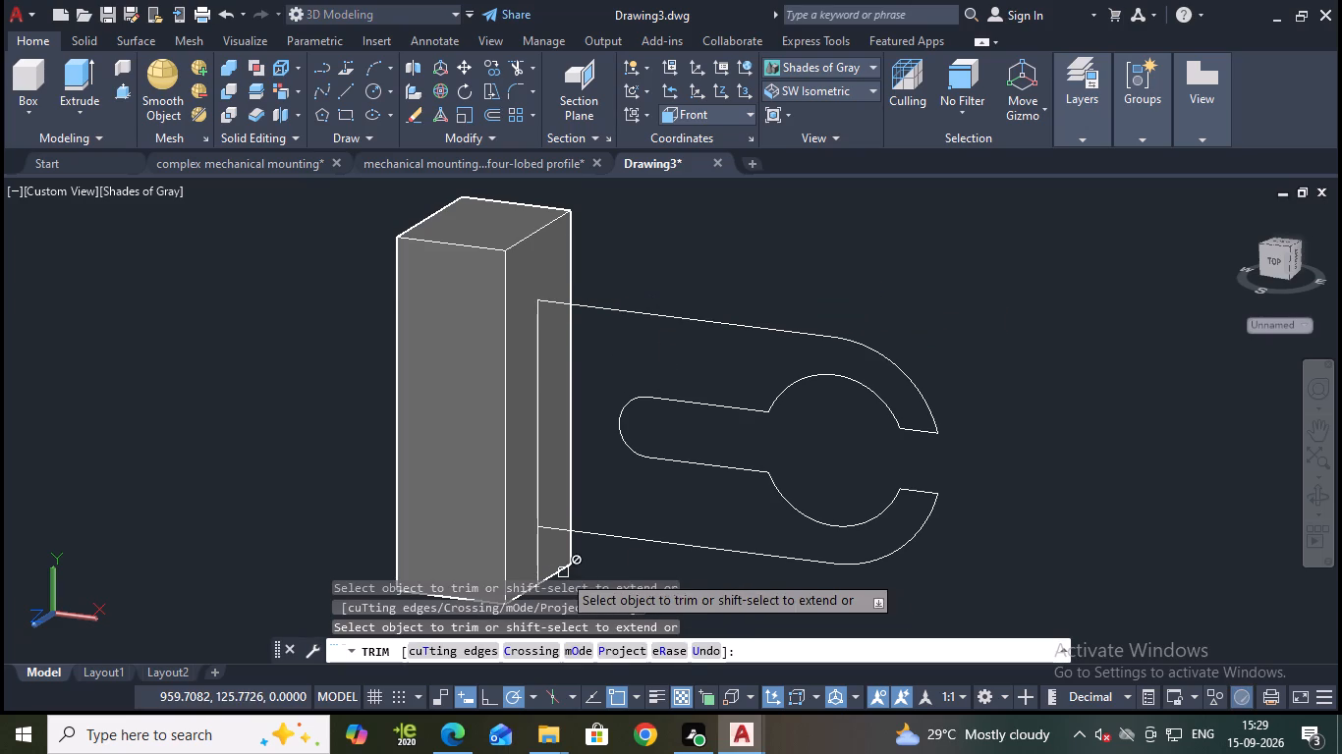
{"action": "left_click", "coordinate": [536, 564]}
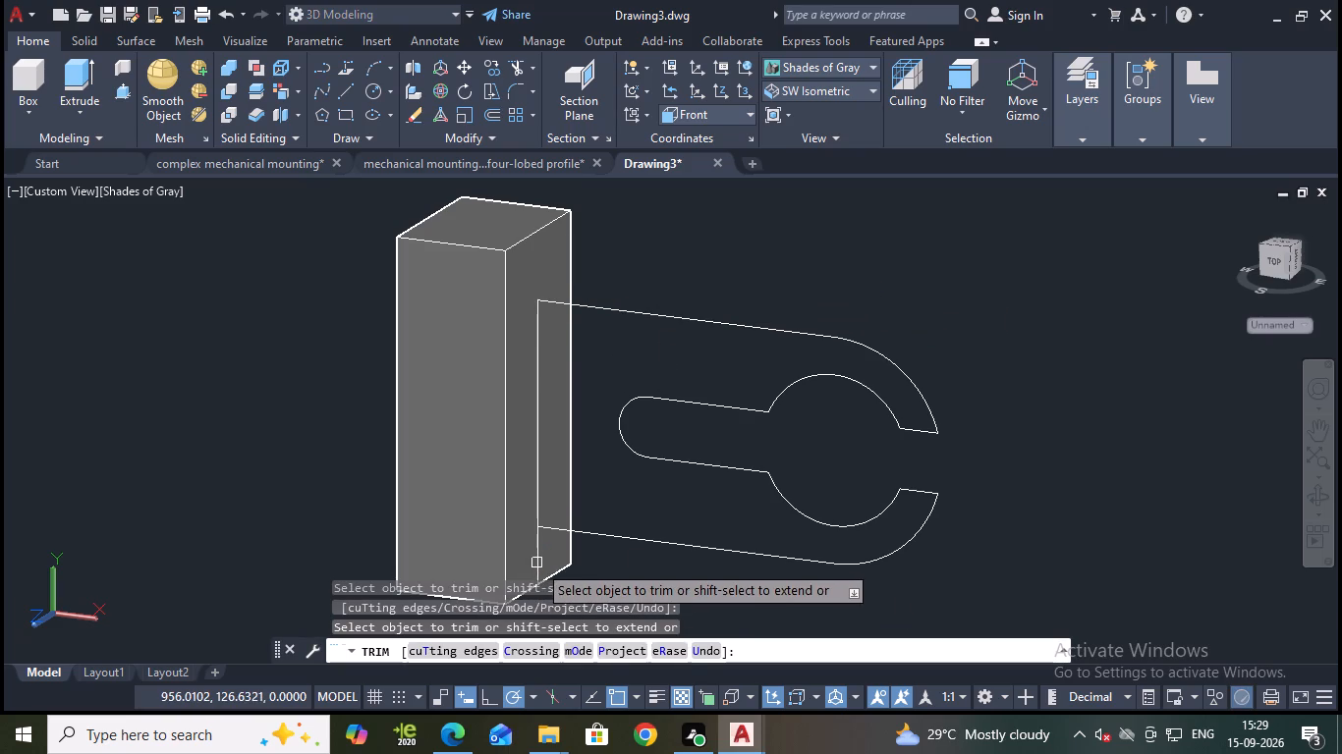
{"action": "left_click", "coordinate": [535, 573]}
{"action": "left_click", "coordinate": [541, 555]}
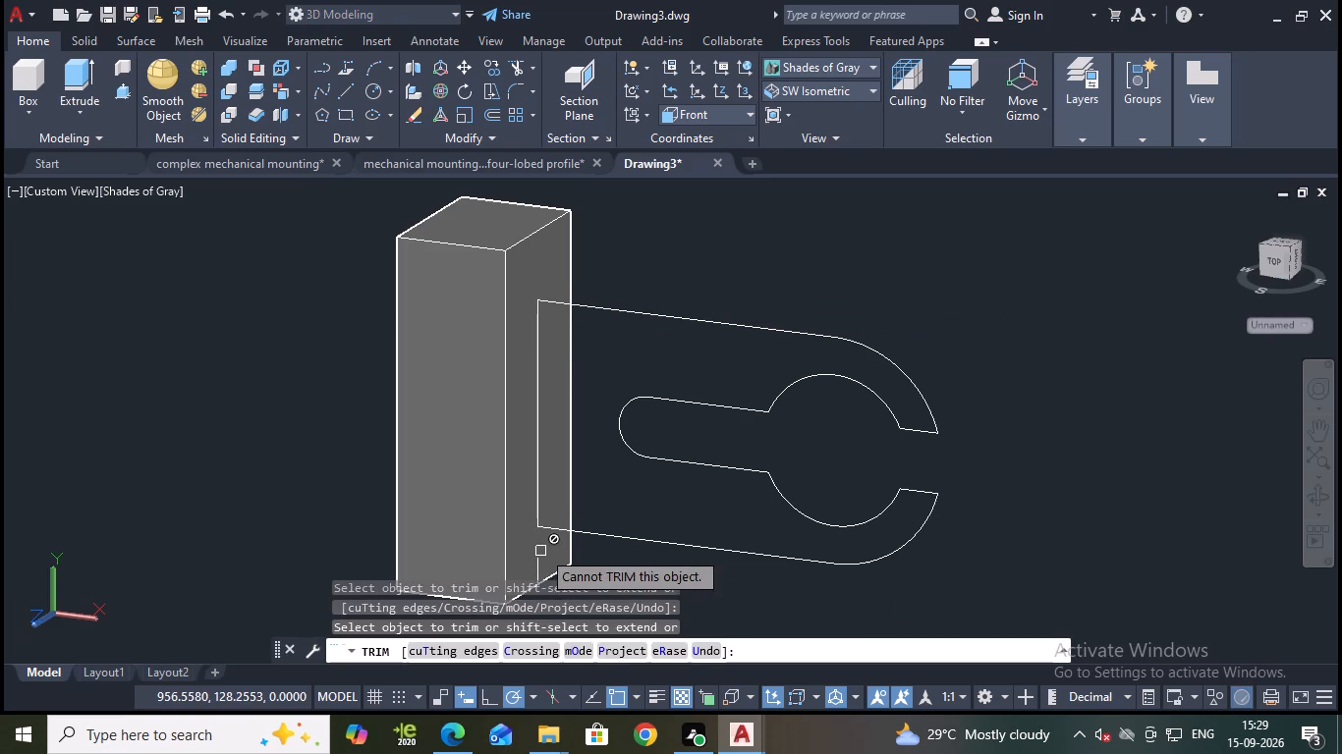
{"action": "left_click", "coordinate": [543, 563]}
{"action": "left_click", "coordinate": [543, 563]}
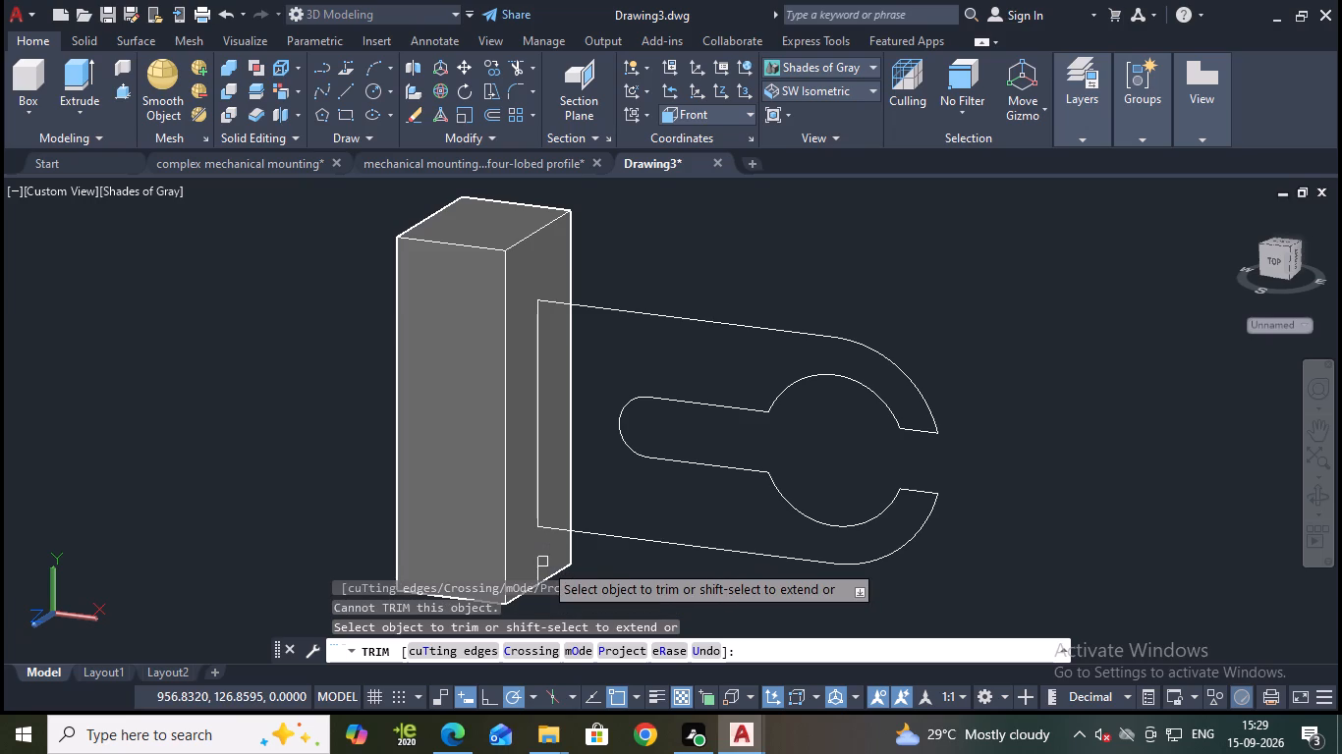
{"action": "left_click", "coordinate": [539, 566]}
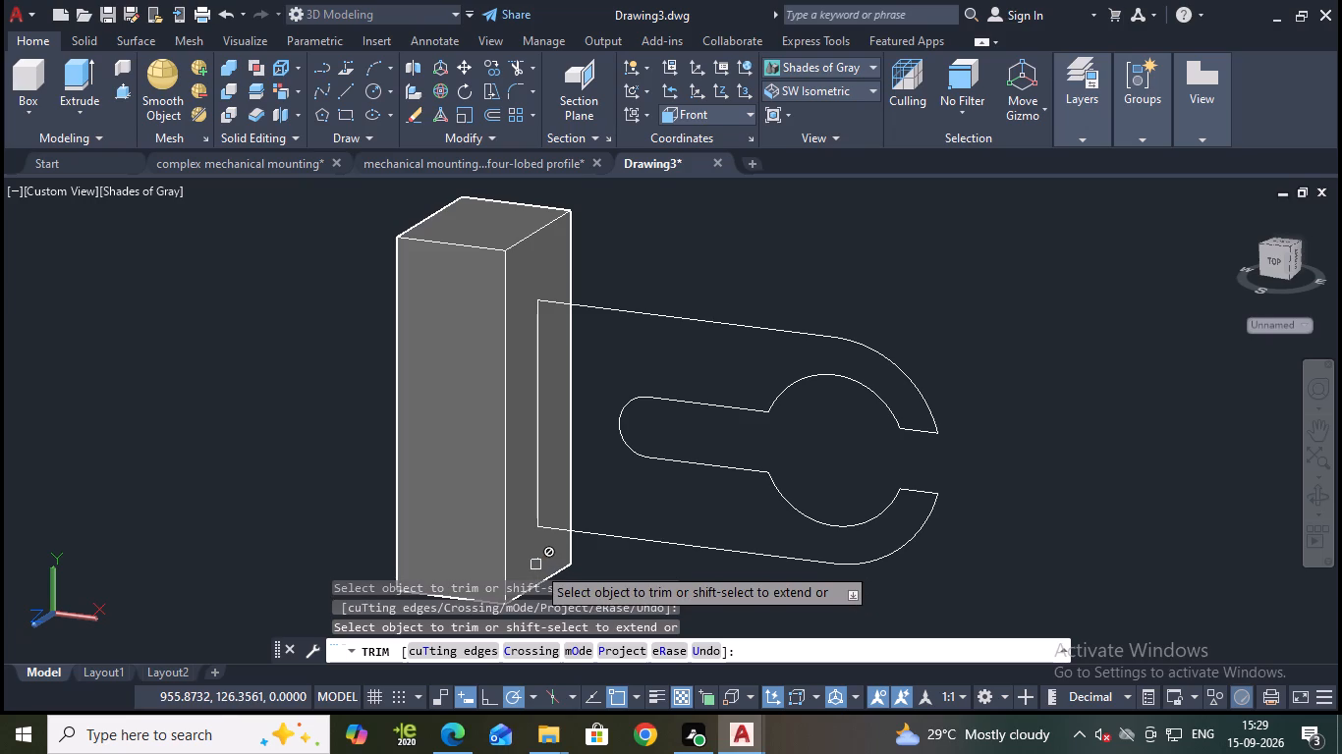
{"action": "scroll", "coordinate": [534, 567], "scroll_direction": "up", "scroll_amount": 2}
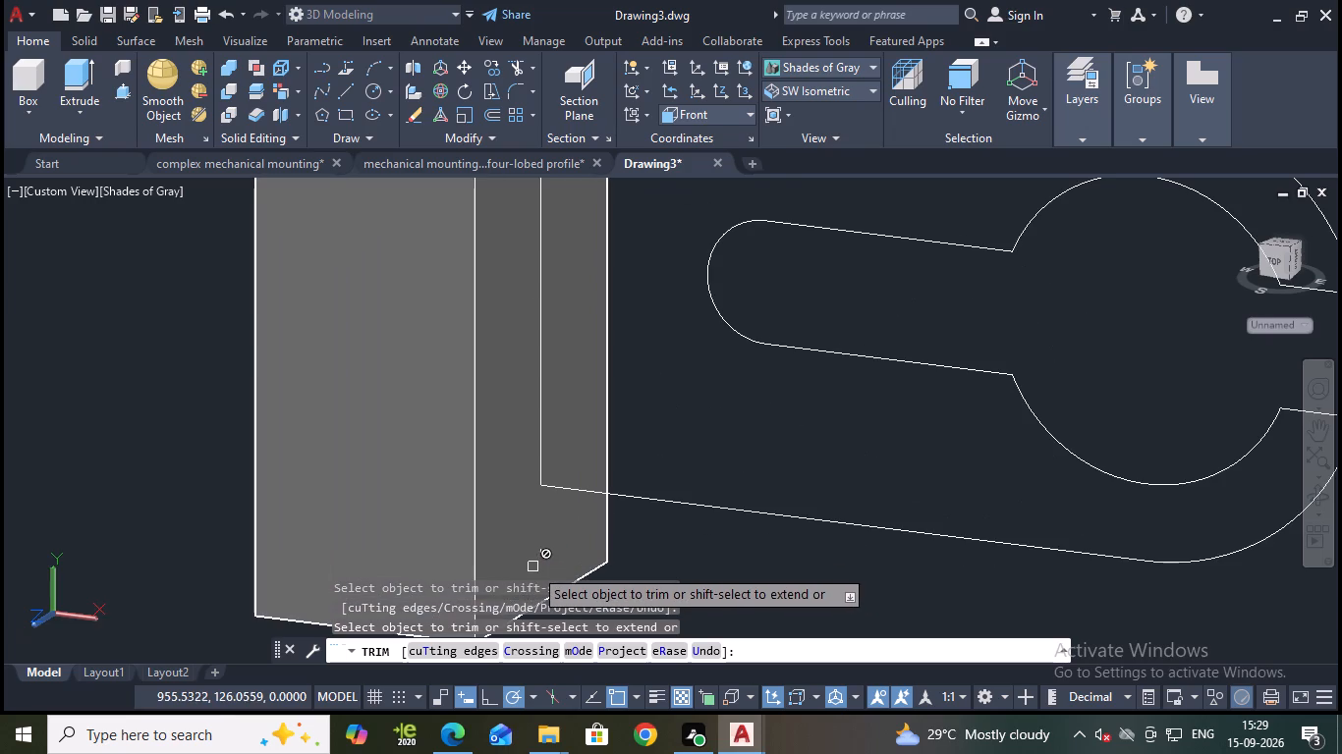
{"action": "left_click", "coordinate": [542, 551]}
{"action": "scroll", "coordinate": [572, 549], "scroll_direction": "down", "scroll_amount": 3}
{"action": "key", "text": "Escape"}
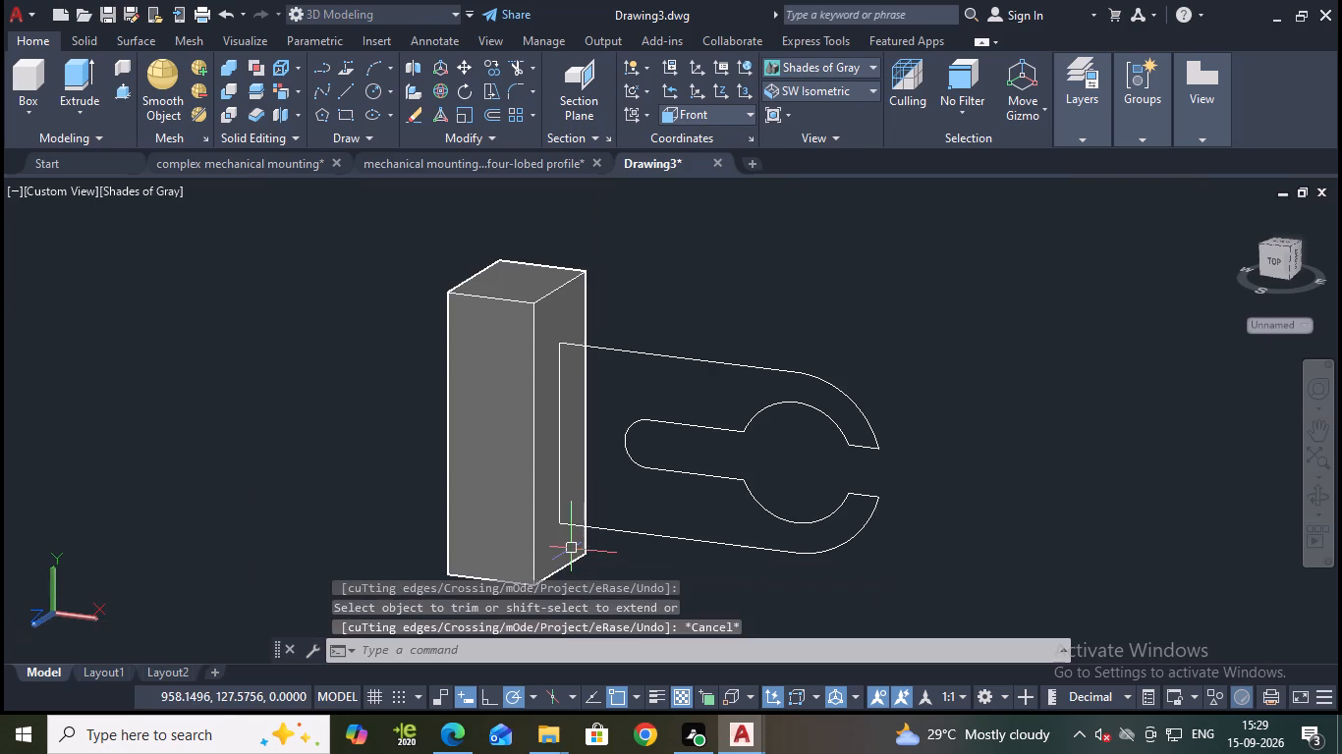
{"action": "left_click", "coordinate": [566, 504]}
{"action": "key", "text": "Escape"}
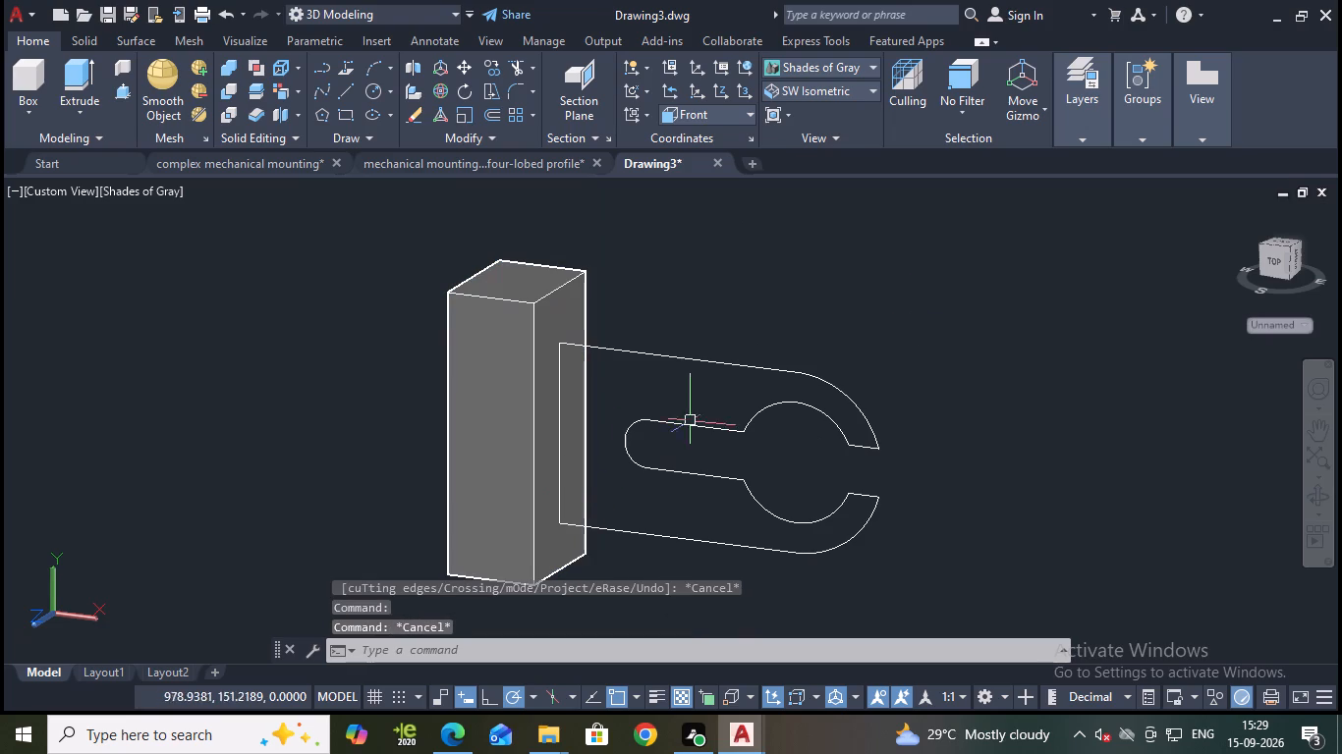
Set the visual style to 2D Wireframe.
{"action": "left_click", "coordinate": [836, 69]}
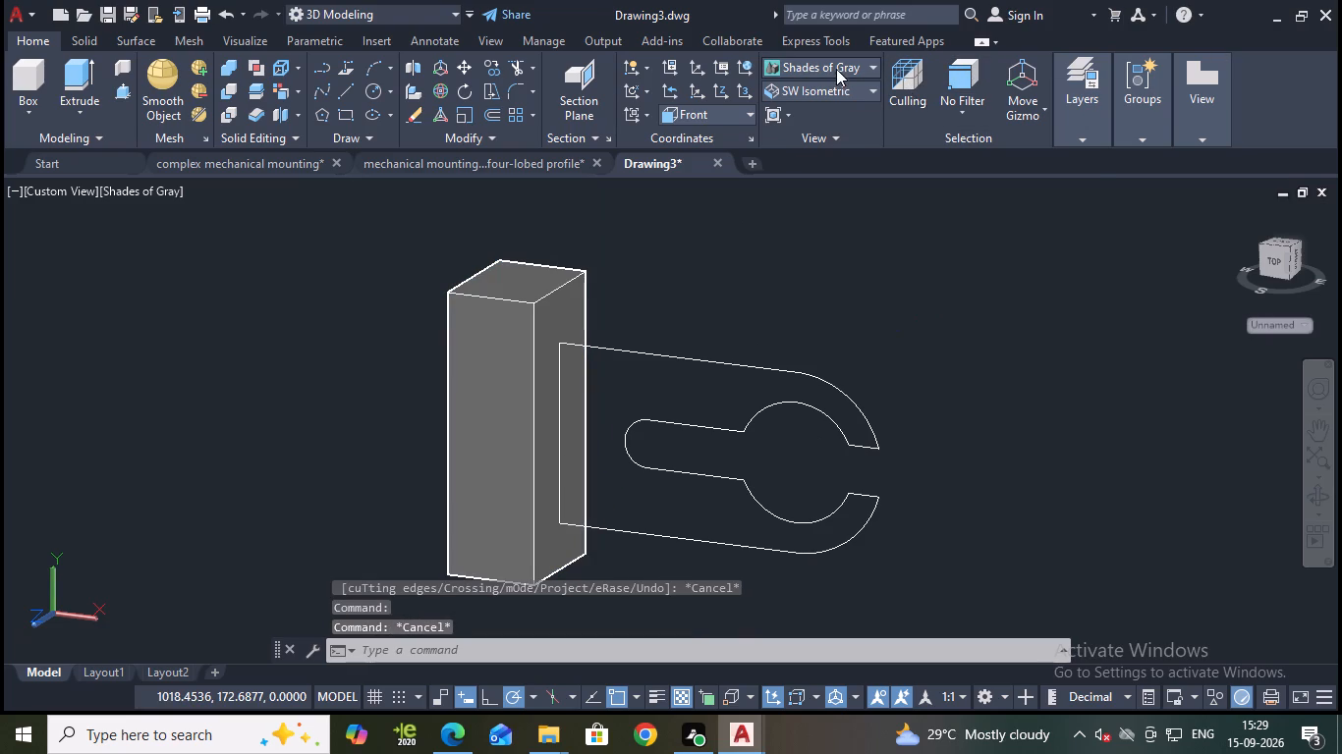
{"action": "left_click", "coordinate": [815, 102]}
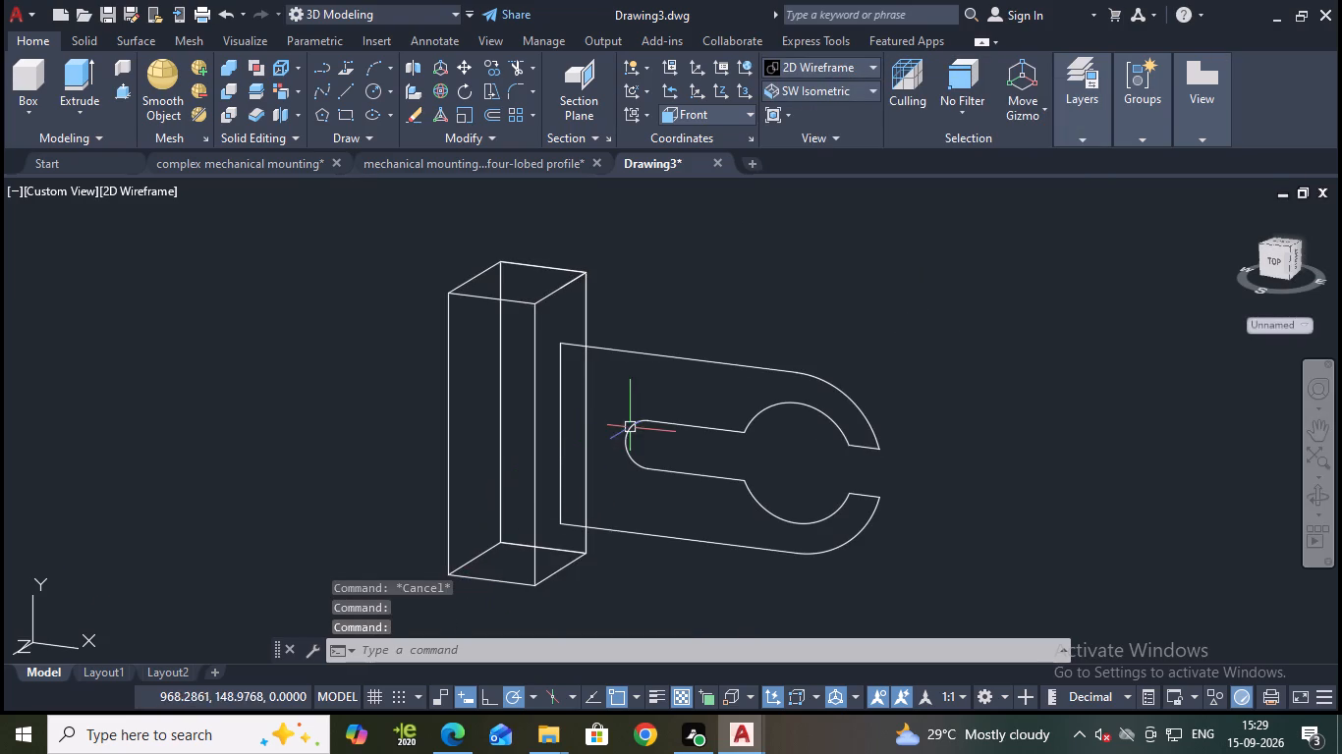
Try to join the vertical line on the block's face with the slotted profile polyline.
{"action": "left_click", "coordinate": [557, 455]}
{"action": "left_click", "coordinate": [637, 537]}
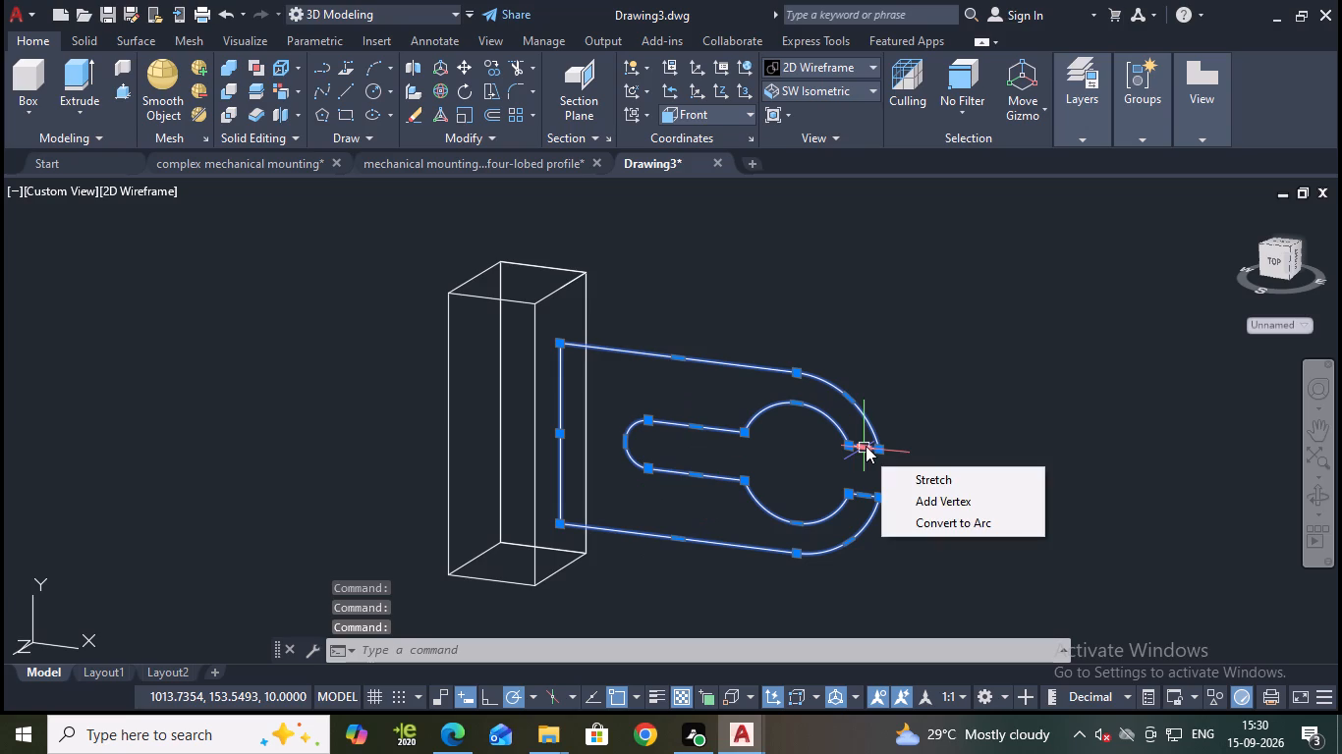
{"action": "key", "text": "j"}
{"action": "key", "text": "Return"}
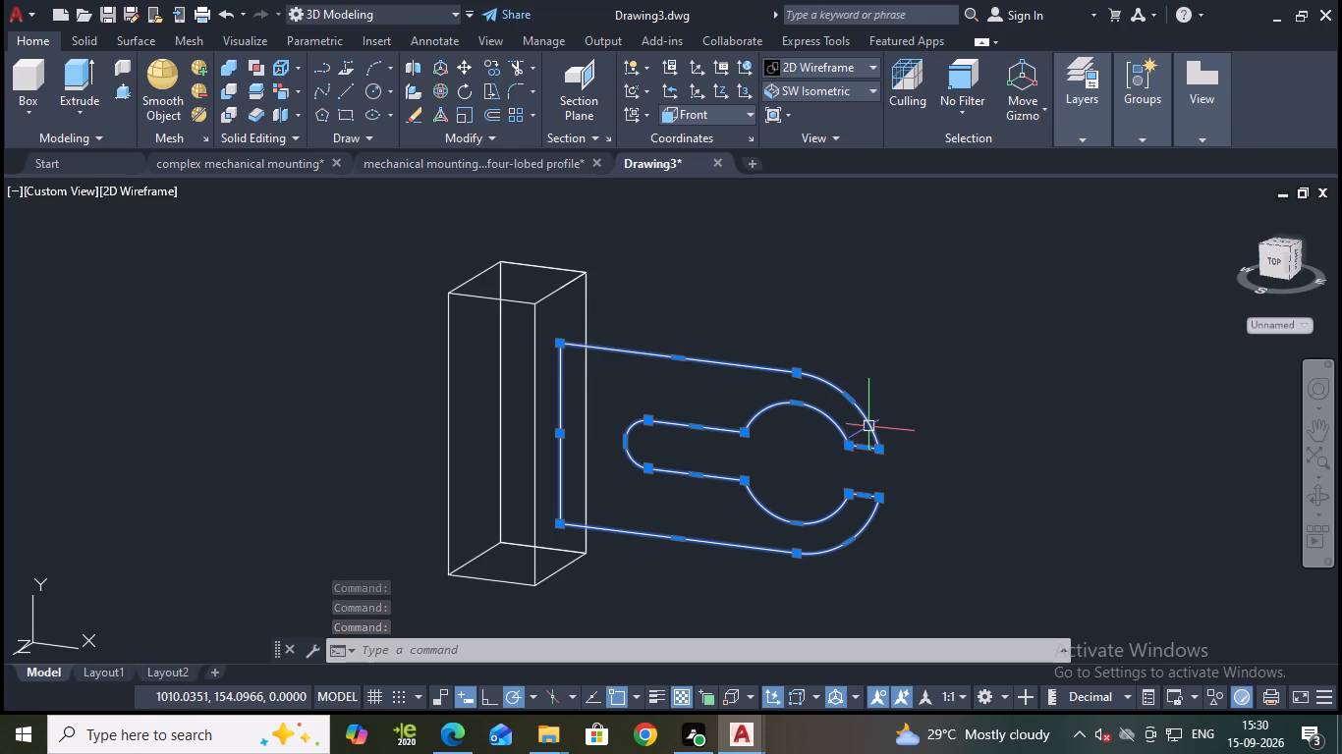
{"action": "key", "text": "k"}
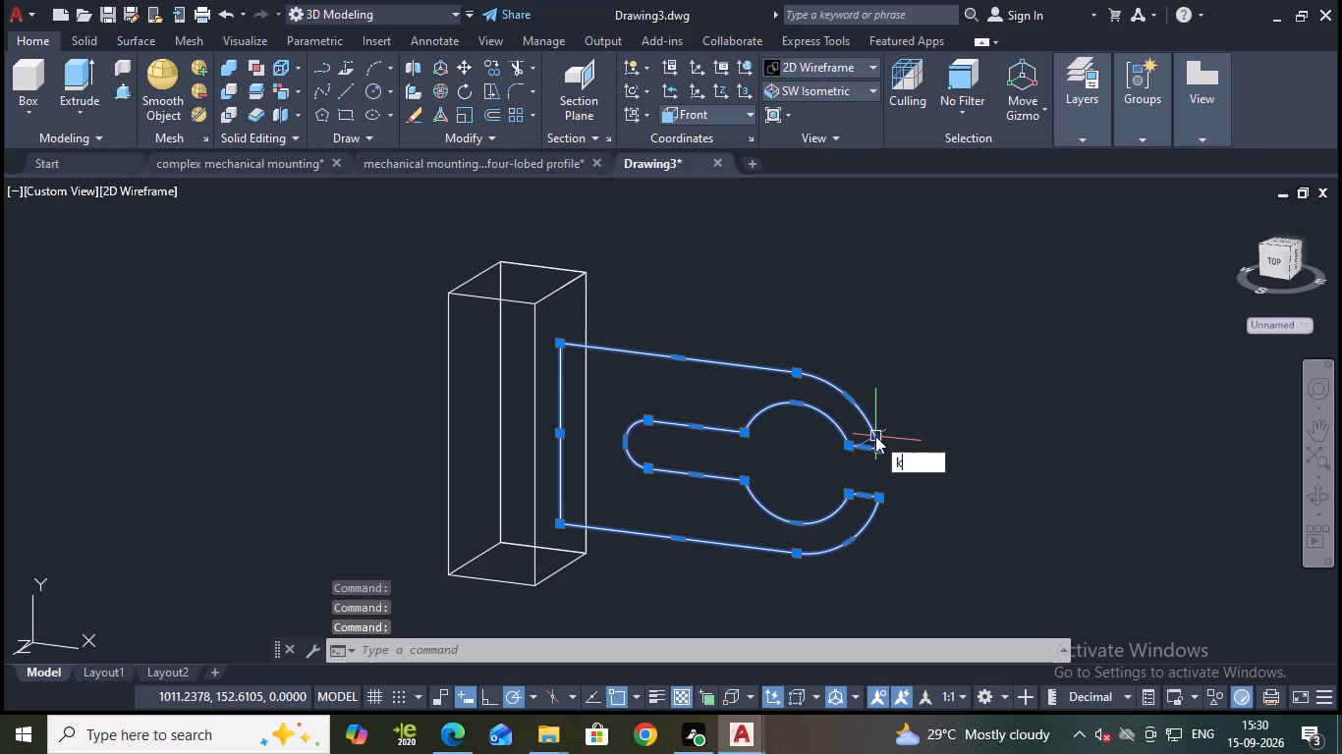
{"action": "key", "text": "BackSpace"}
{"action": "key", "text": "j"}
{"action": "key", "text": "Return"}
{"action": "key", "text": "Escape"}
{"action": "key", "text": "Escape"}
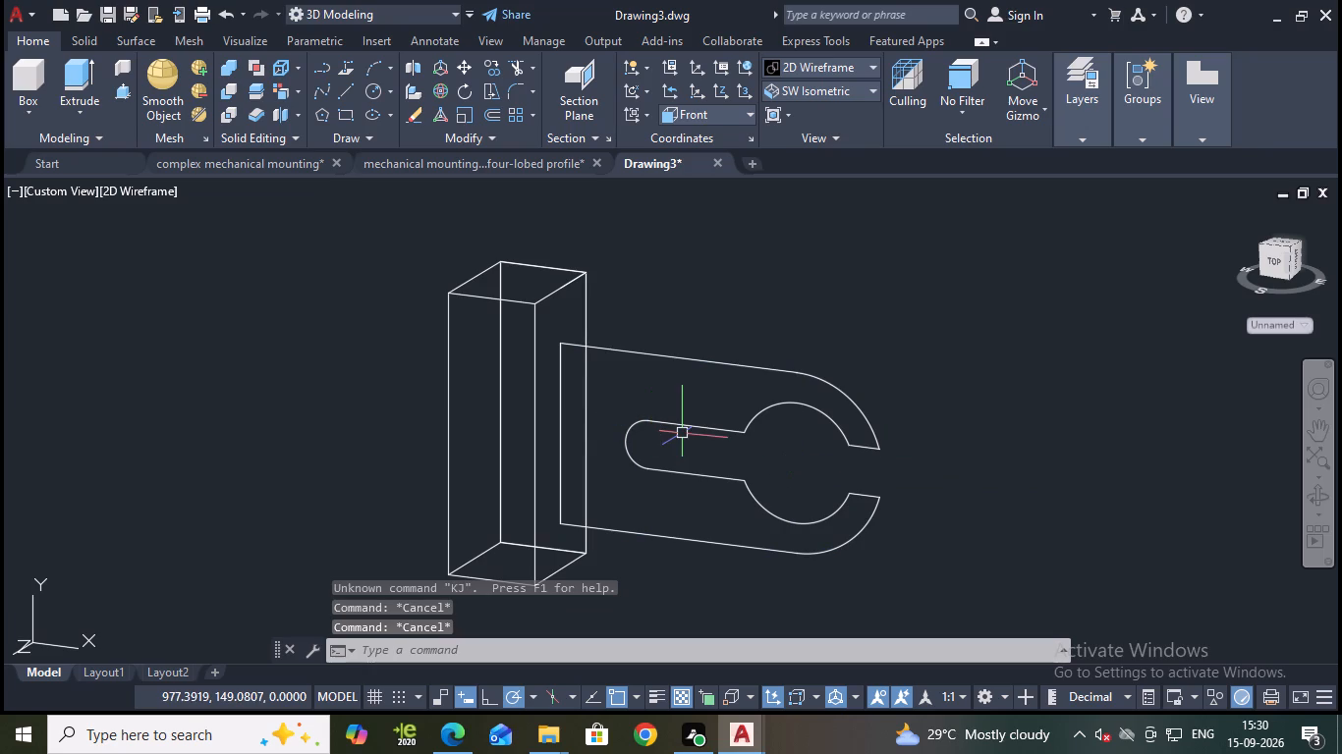
Join the vertical line on the block's face with the slotted profile polyline into one closed outline.
{"action": "left_click", "coordinate": [651, 419]}
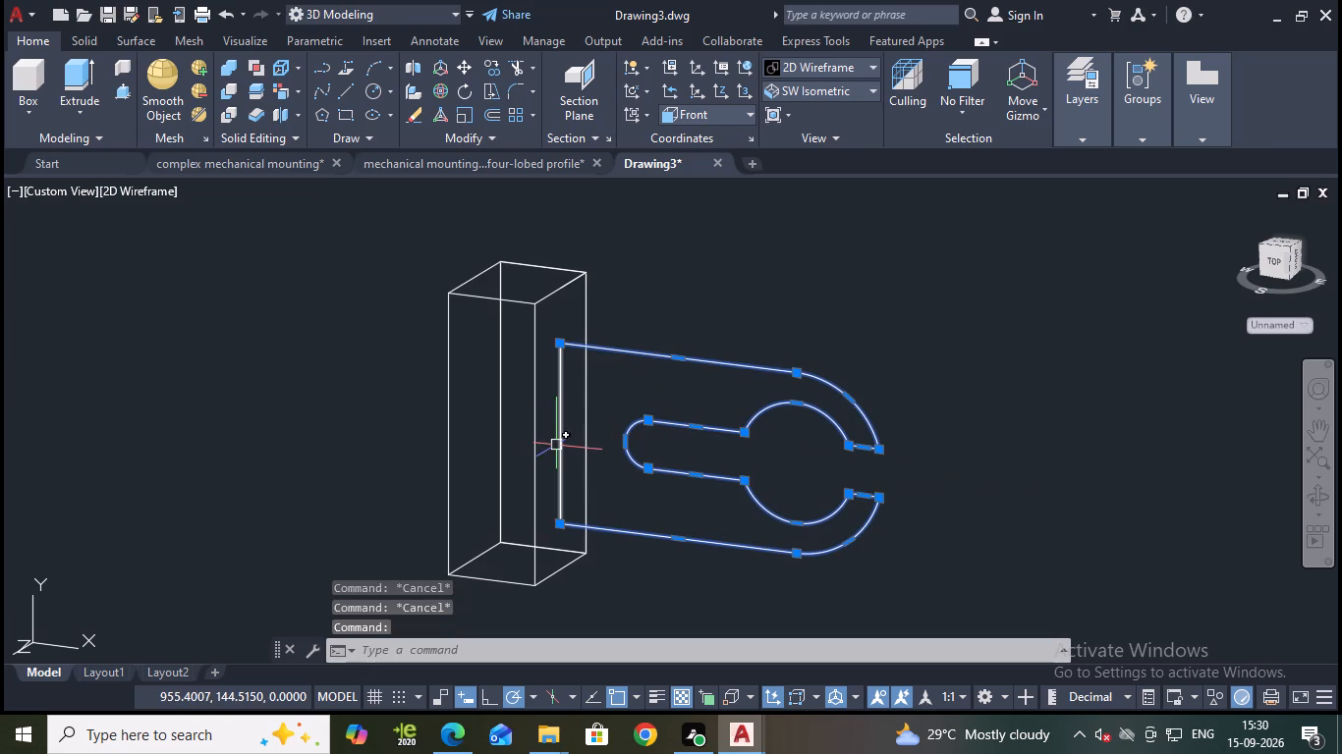
{"action": "left_click", "coordinate": [556, 445]}
{"action": "key", "text": "j"}
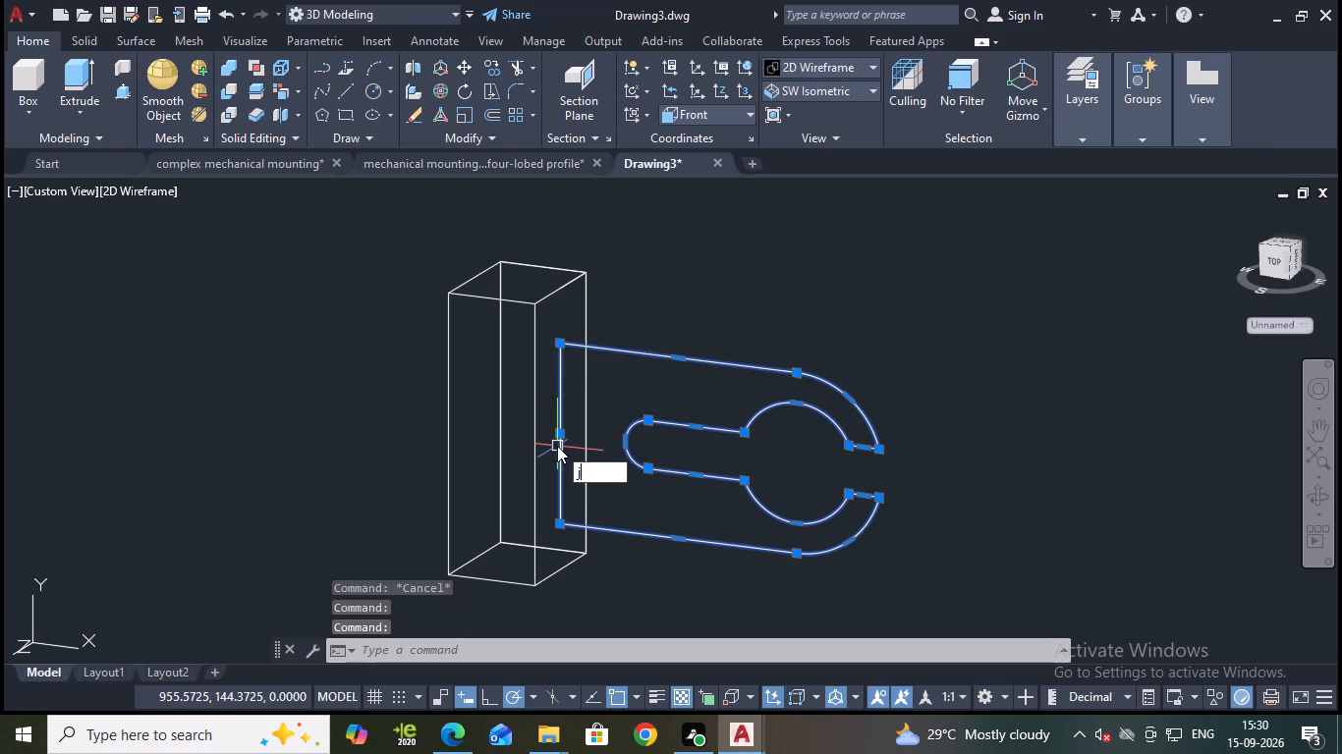
{"action": "key", "text": "Return"}
{"action": "left_click", "coordinate": [564, 456]}
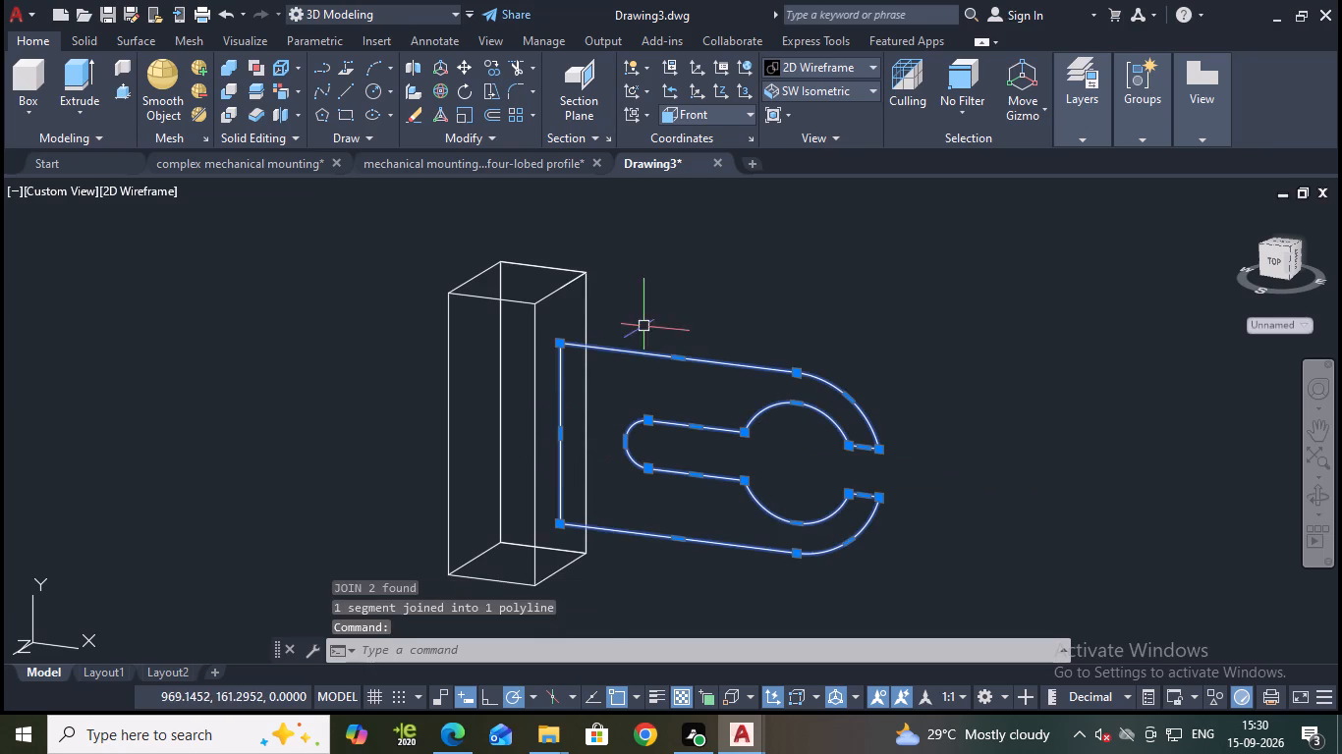
{"action": "key", "text": "Escape"}
Set the visual style to Shades of Gray.
{"action": "left_click", "coordinate": [791, 76]}
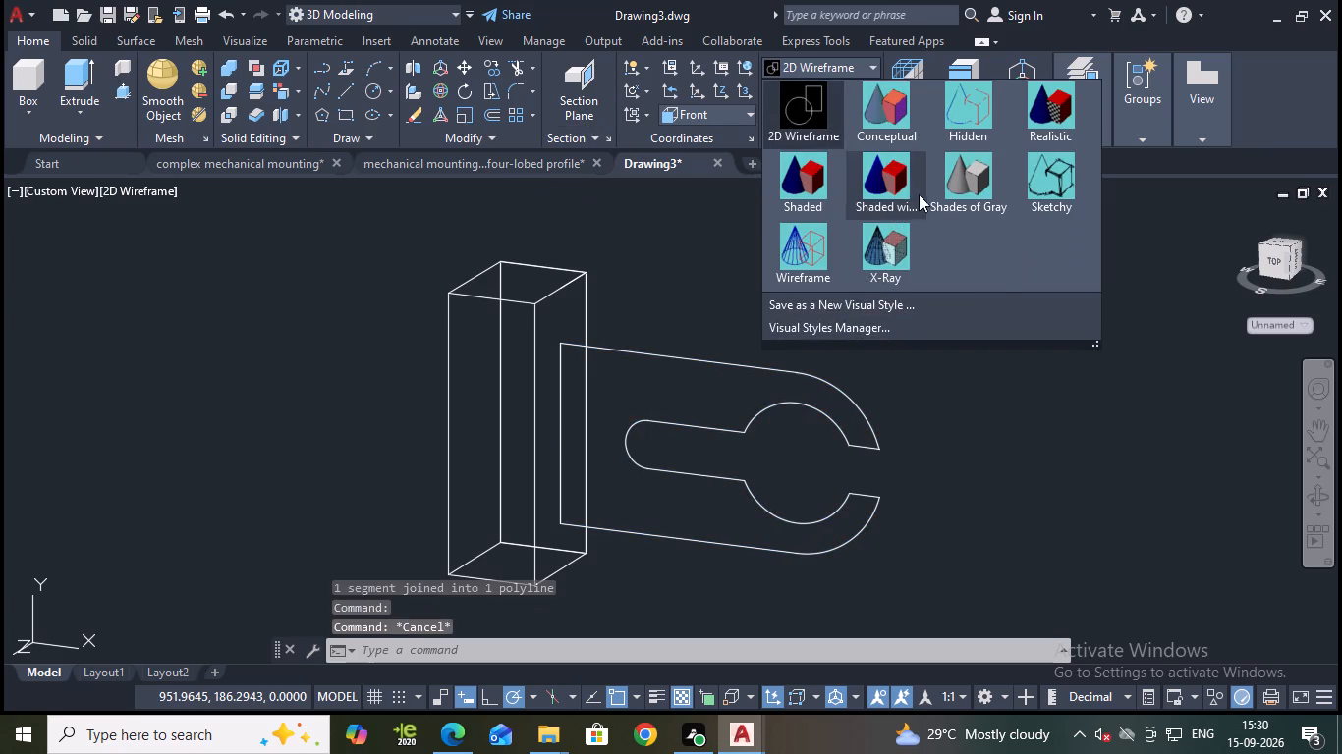
{"action": "left_click", "coordinate": [937, 179]}
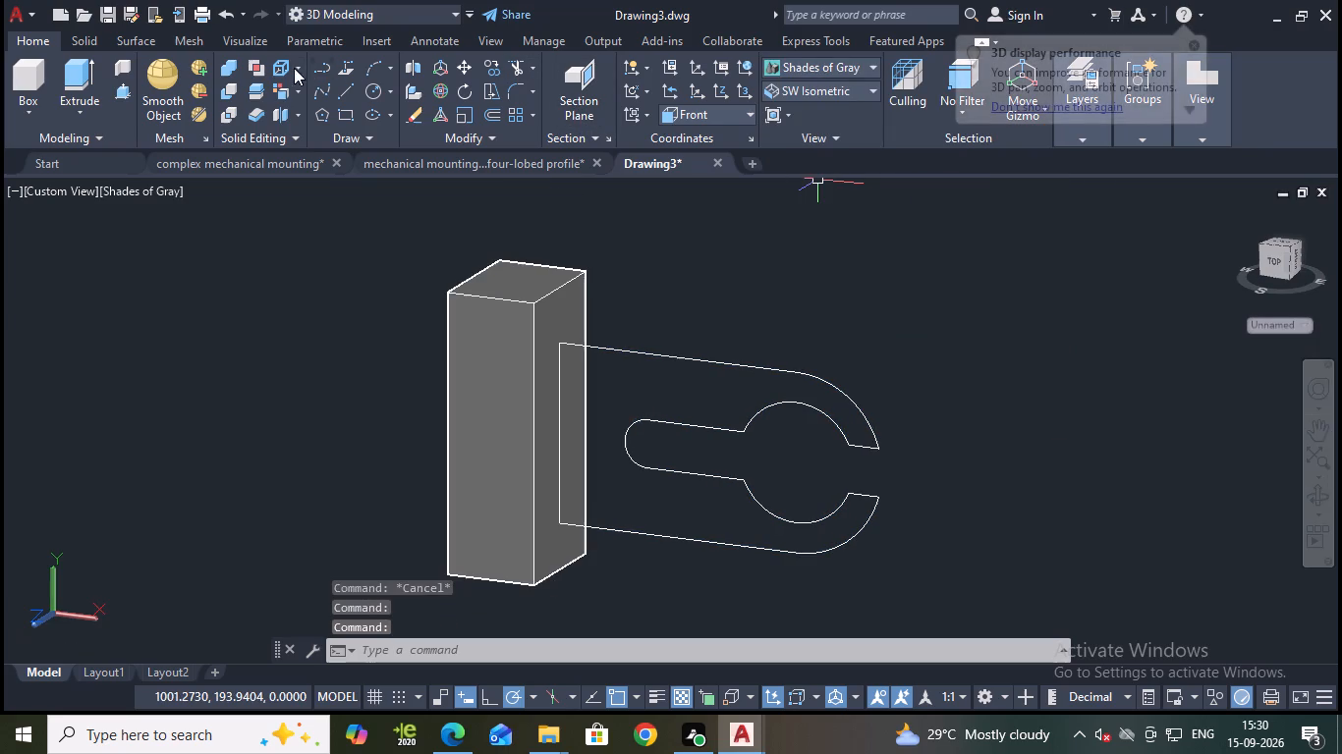
Presspull the closed slotted profile by 5 to each side of its plane to form the clamp arm.
{"action": "left_click", "coordinate": [111, 91]}
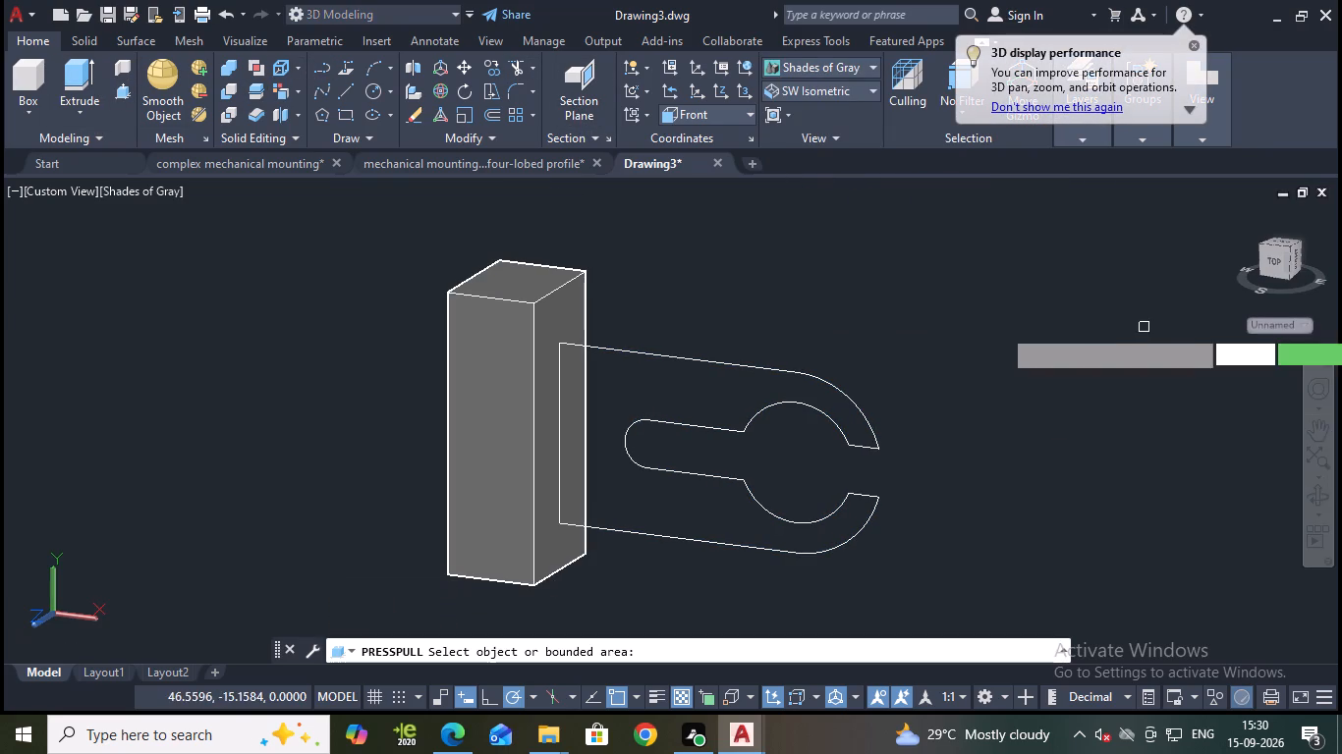
{"action": "left_click", "coordinate": [857, 433]}
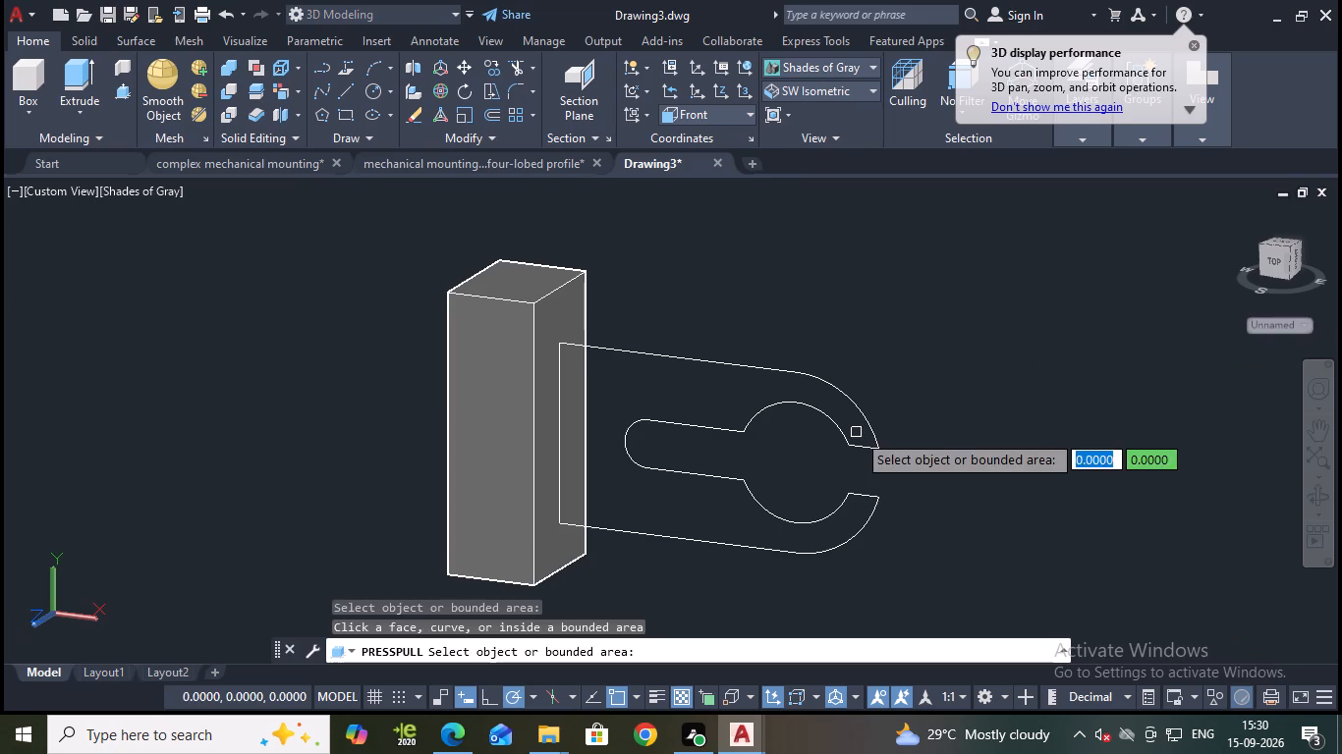
{"action": "left_click", "coordinate": [868, 431]}
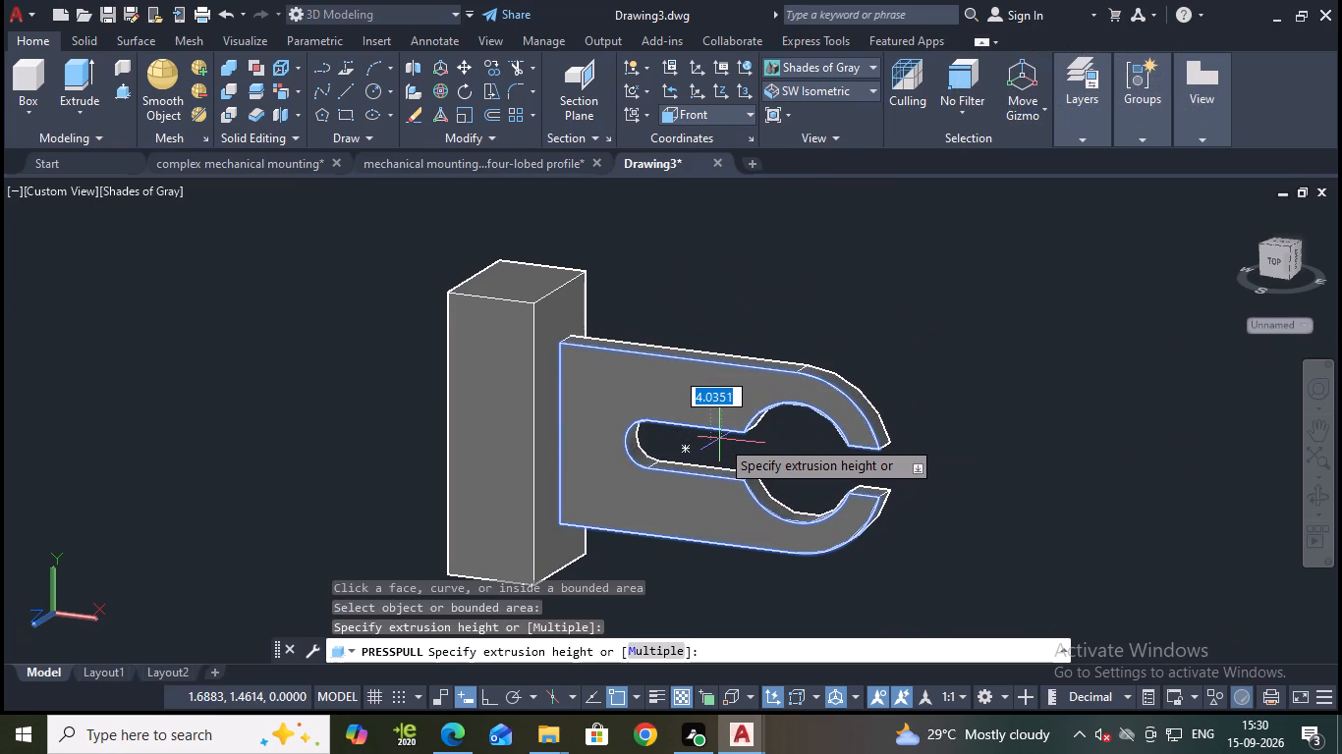
{"action": "key", "text": "5"}
{"action": "key", "text": "Return"}
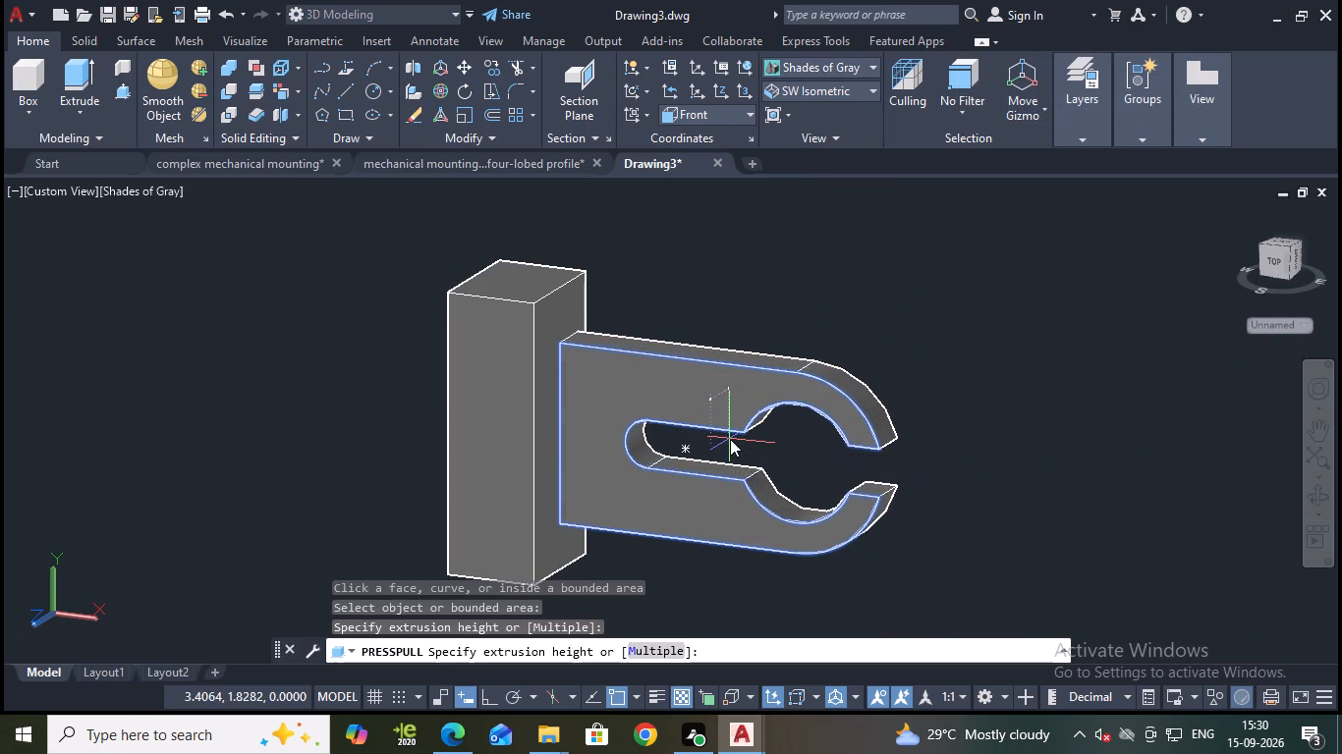
{"action": "left_click", "coordinate": [708, 419]}
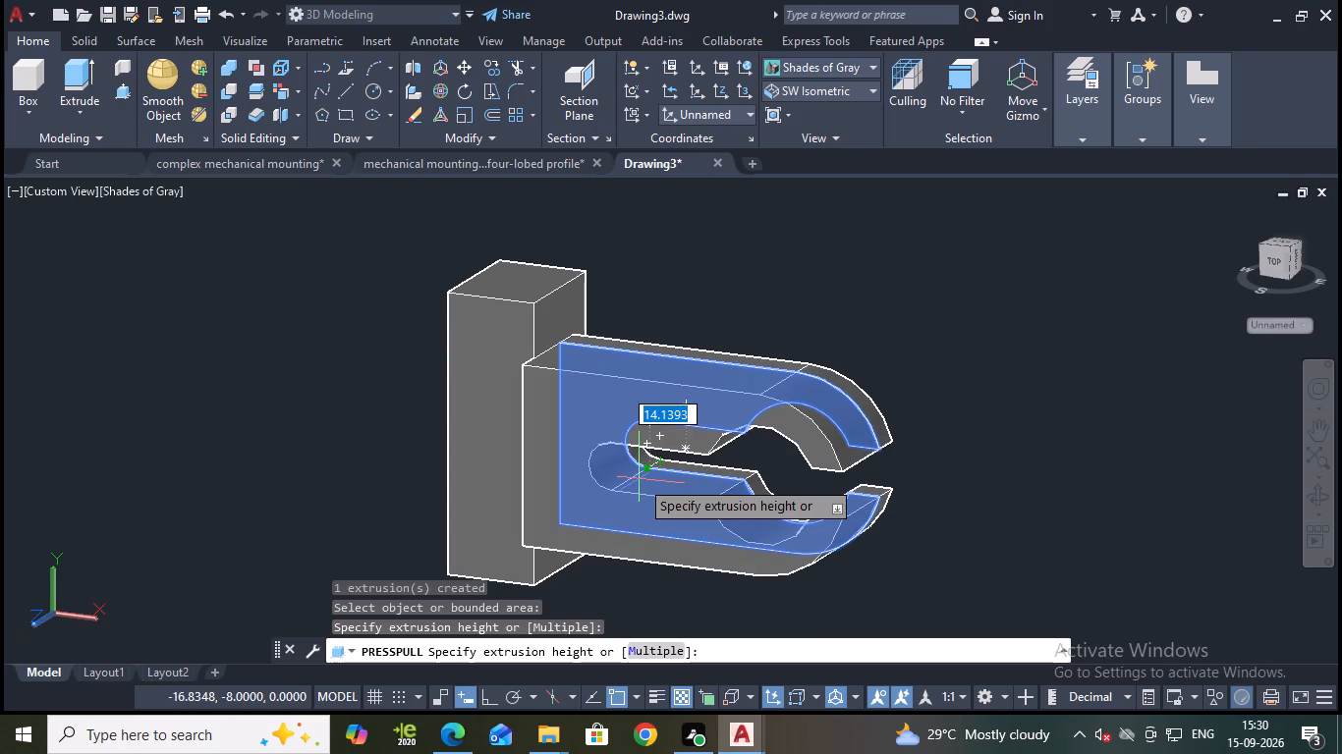
{"action": "key", "text": "5"}
{"action": "key", "text": "Return"}
{"action": "key", "text": "Escape"}
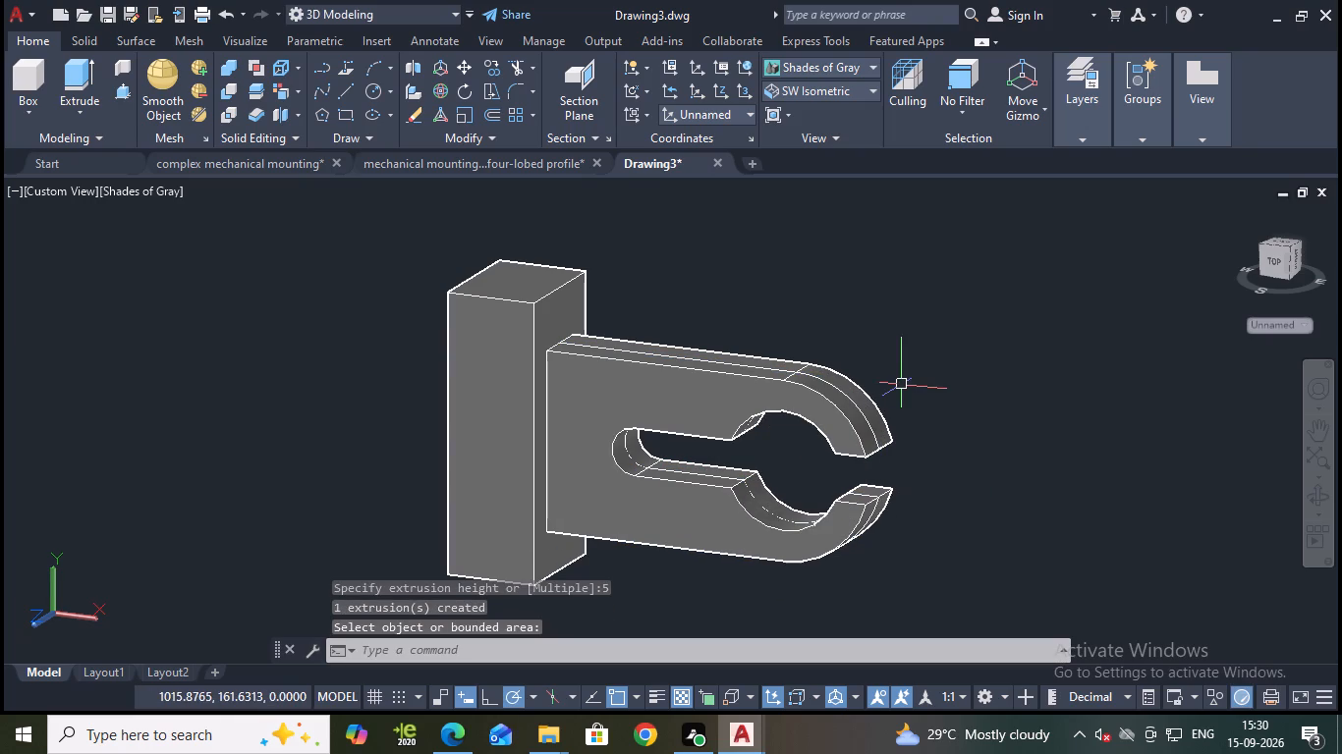
Examine the extruded clamp arm and its junction with the block from several sides.
{"action": "middle_click_drag", "start_coordinate": [972, 470], "coordinate": [957, 472], "text": "shift"}
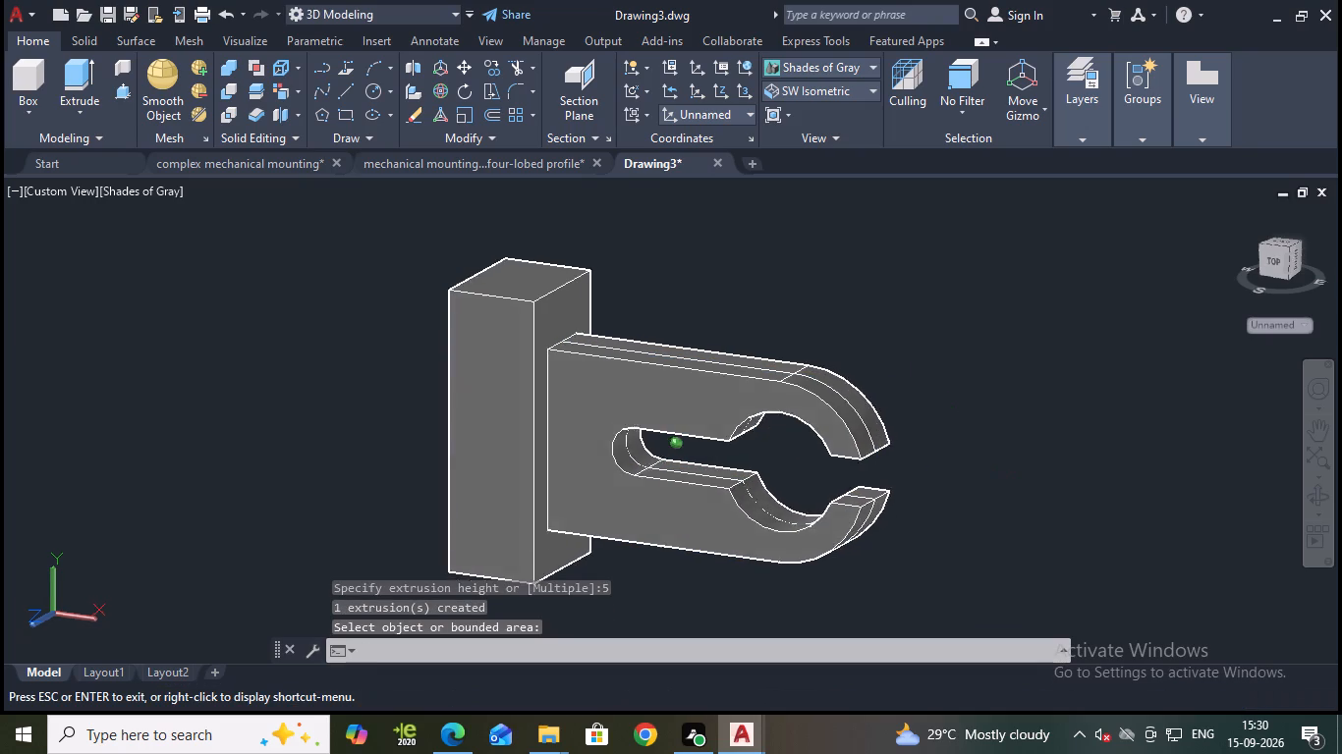
{"action": "middle_click_drag", "start_coordinate": [957, 472], "coordinate": [628, 448], "text": "shift"}
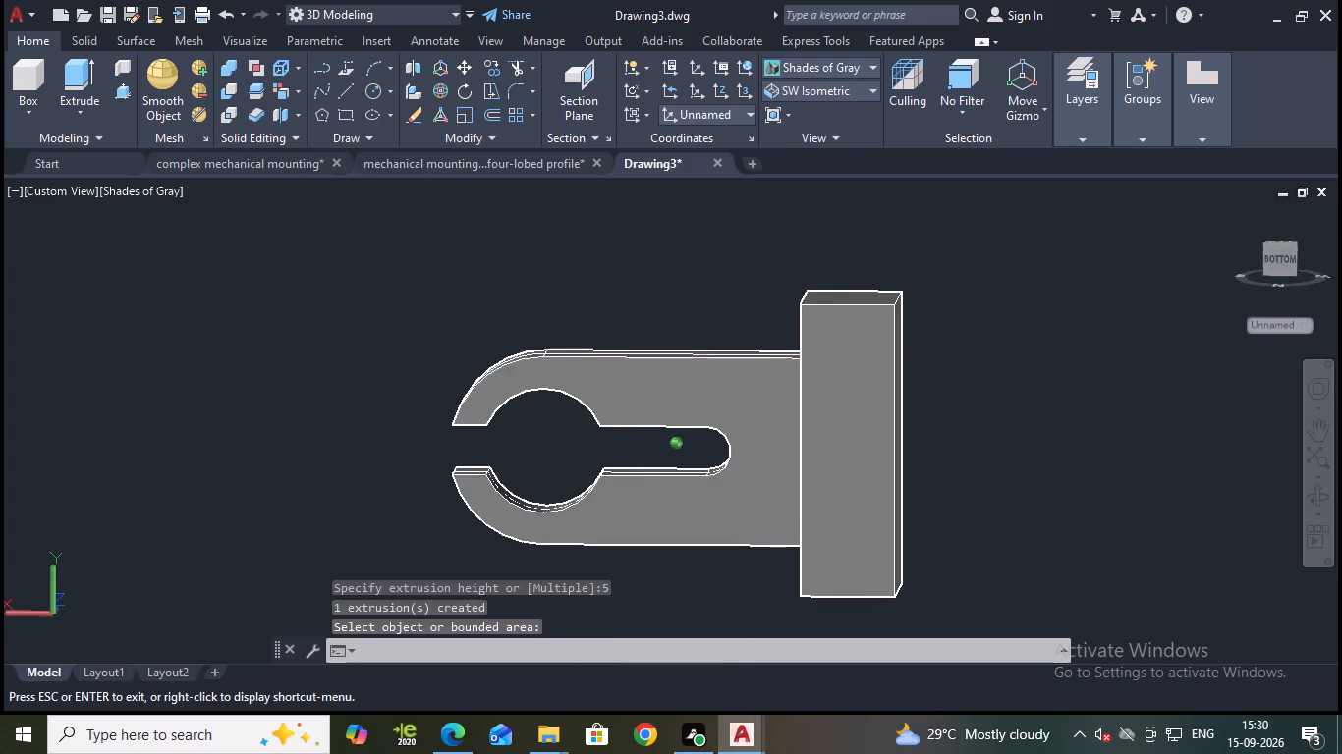
{"action": "middle_click_drag", "start_coordinate": [628, 448], "coordinate": [995, 437], "text": "shift"}
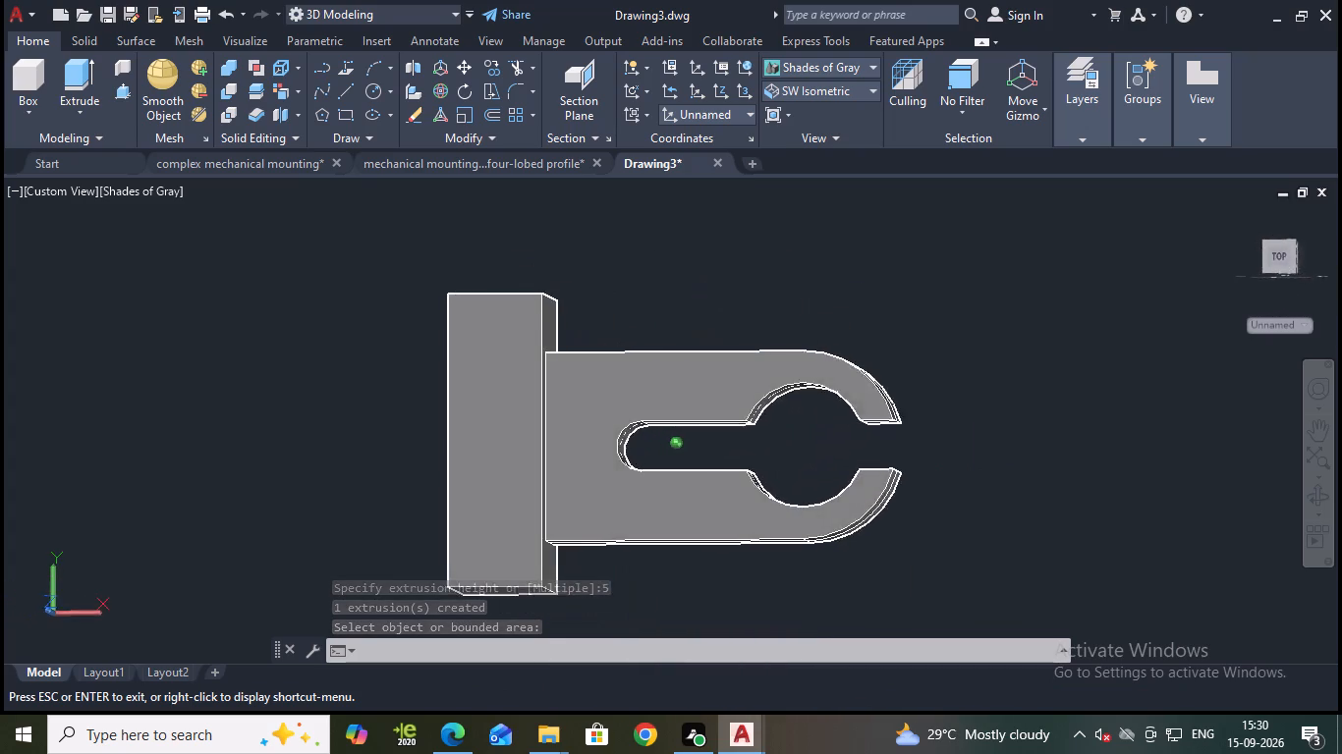
{"action": "middle_click_drag", "start_coordinate": [995, 437], "coordinate": [835, 284], "text": "shift"}
{"action": "scroll", "coordinate": [846, 586], "scroll_direction": "down", "scroll_amount": 1}
{"action": "middle_click_drag", "start_coordinate": [829, 544], "coordinate": [791, 502]}
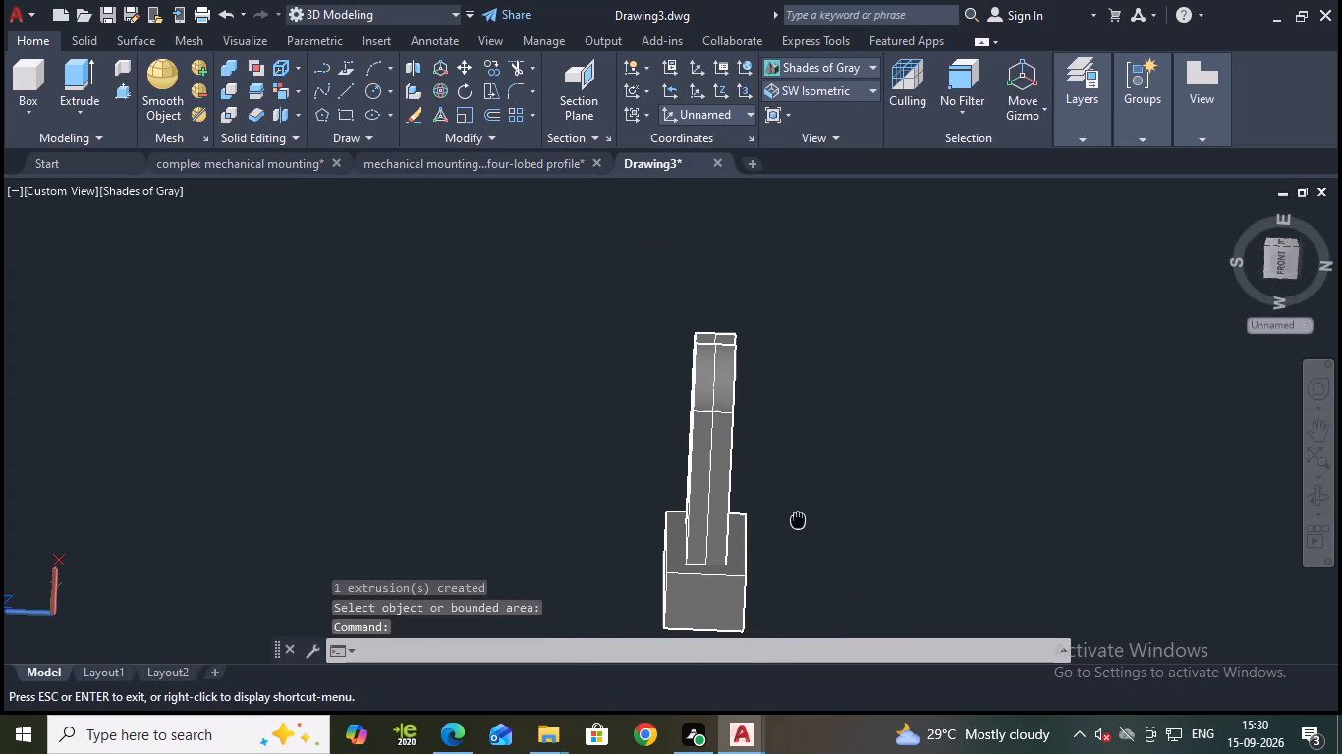
{"action": "middle_click_drag", "start_coordinate": [791, 502], "coordinate": [750, 438]}
{"action": "scroll", "coordinate": [721, 462], "scroll_direction": "up", "scroll_amount": 2}
{"action": "middle_click_drag", "start_coordinate": [784, 513], "coordinate": [720, 547], "text": "shift"}
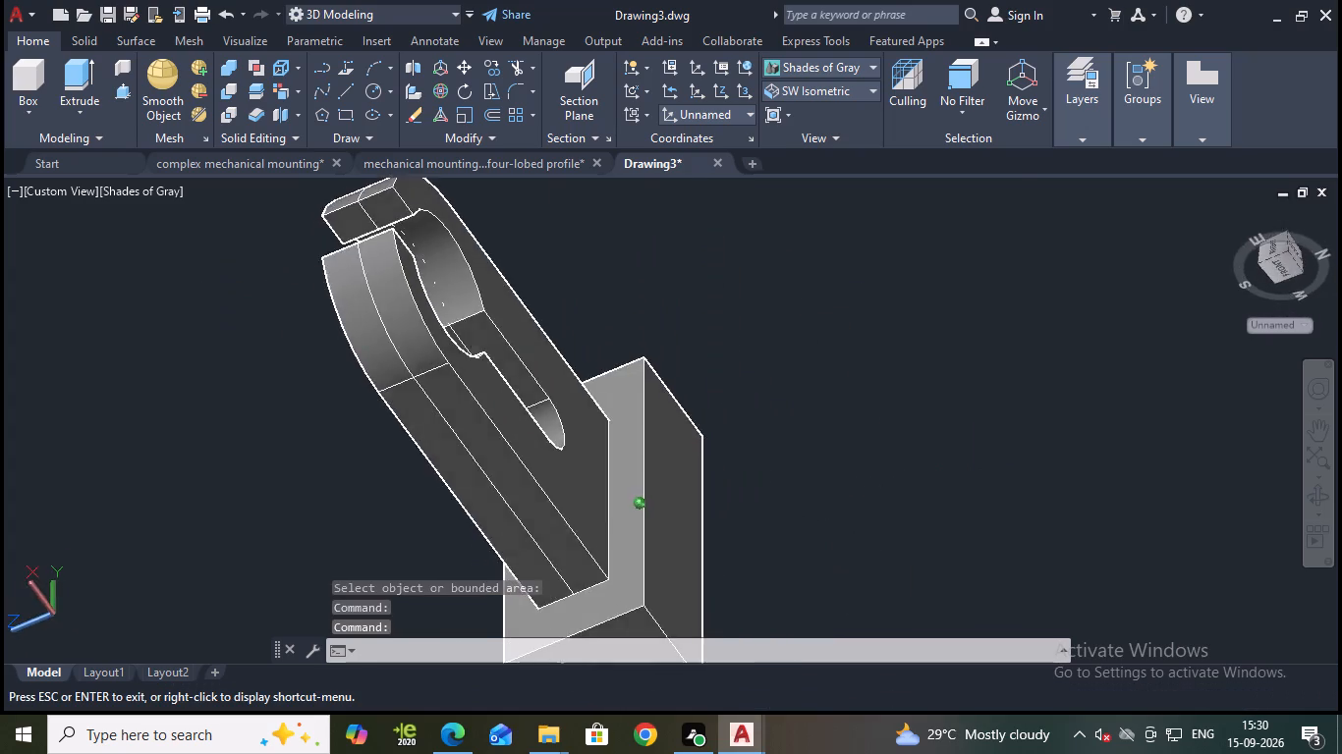
{"action": "middle_click_drag", "start_coordinate": [720, 547], "coordinate": [880, 515], "text": "shift"}
{"action": "scroll", "coordinate": [879, 515], "scroll_direction": "down", "scroll_amount": 1}
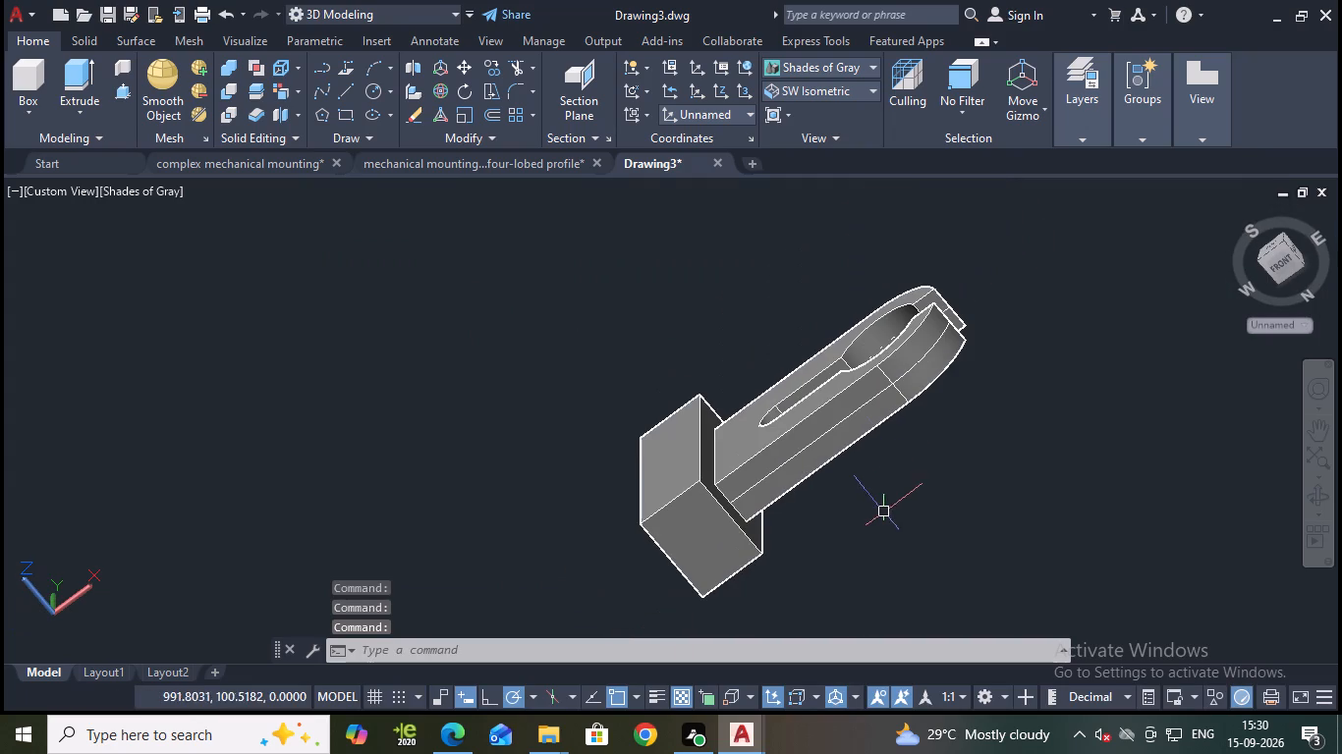
{"action": "key", "text": "Escape"}
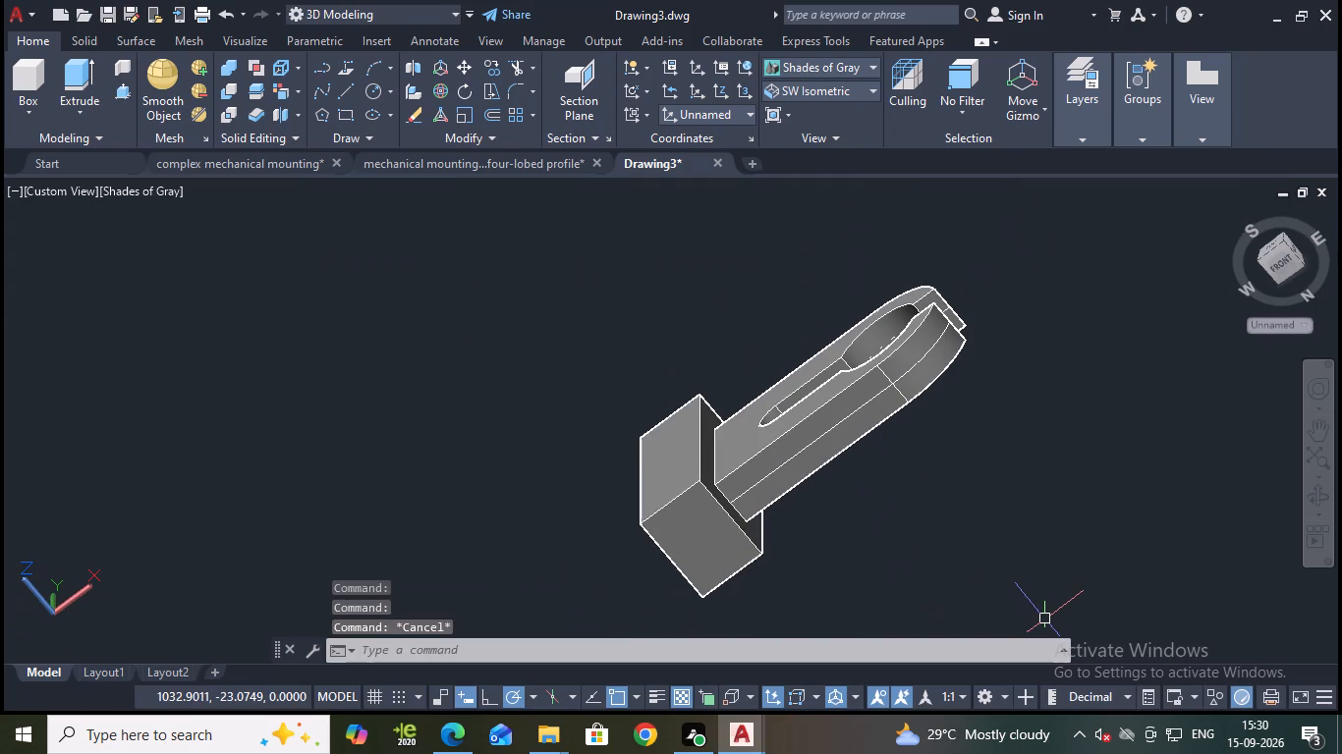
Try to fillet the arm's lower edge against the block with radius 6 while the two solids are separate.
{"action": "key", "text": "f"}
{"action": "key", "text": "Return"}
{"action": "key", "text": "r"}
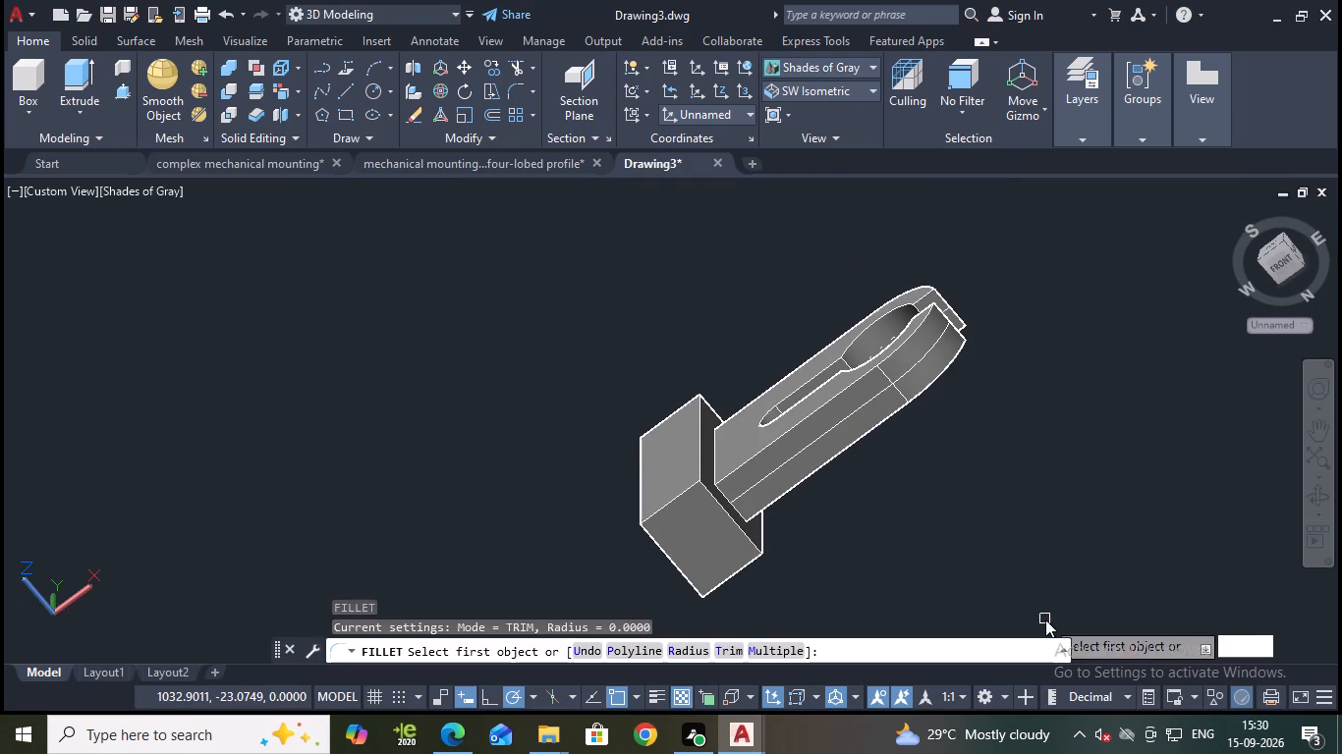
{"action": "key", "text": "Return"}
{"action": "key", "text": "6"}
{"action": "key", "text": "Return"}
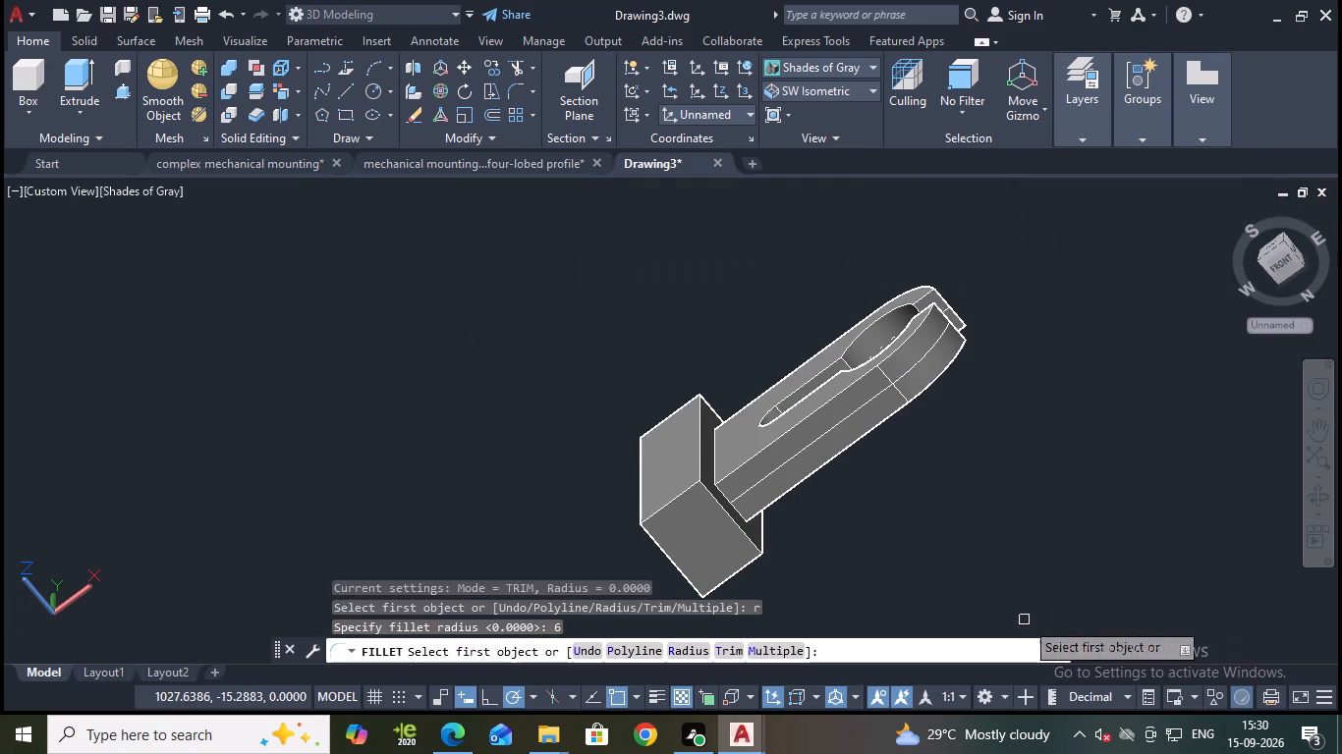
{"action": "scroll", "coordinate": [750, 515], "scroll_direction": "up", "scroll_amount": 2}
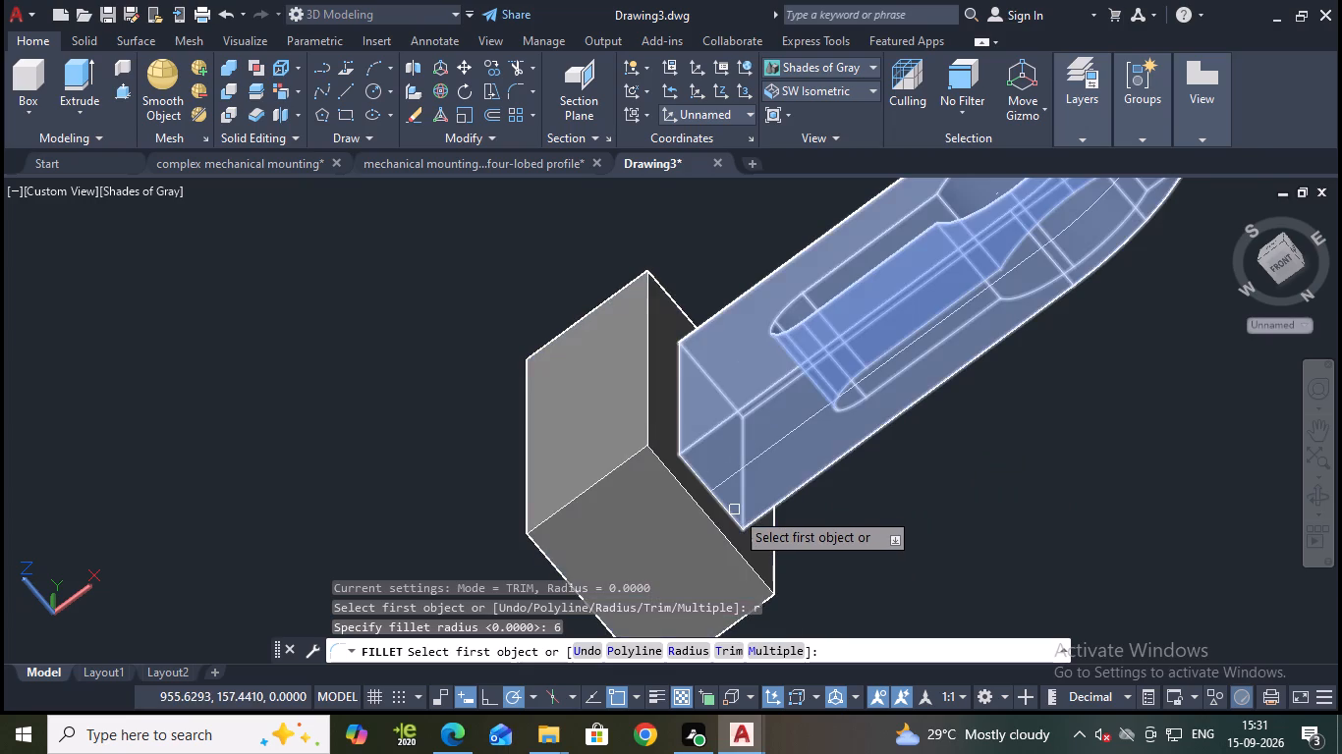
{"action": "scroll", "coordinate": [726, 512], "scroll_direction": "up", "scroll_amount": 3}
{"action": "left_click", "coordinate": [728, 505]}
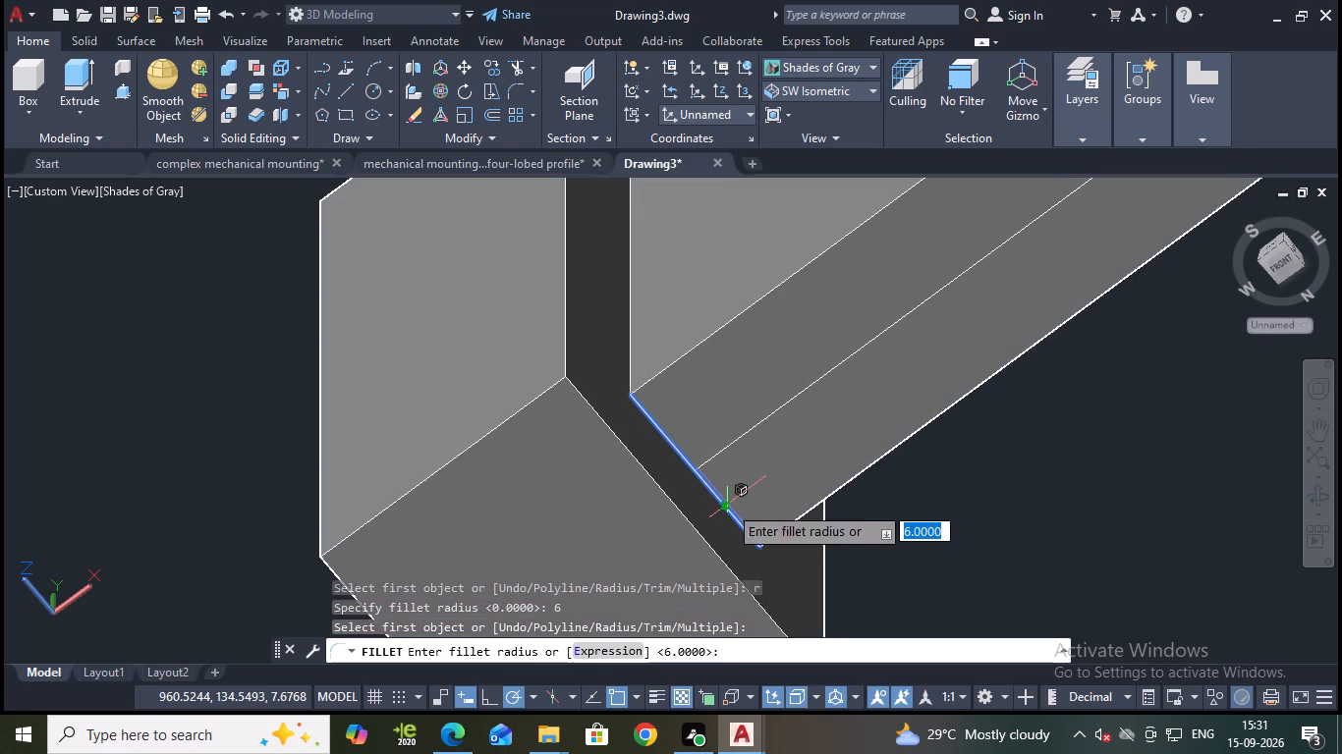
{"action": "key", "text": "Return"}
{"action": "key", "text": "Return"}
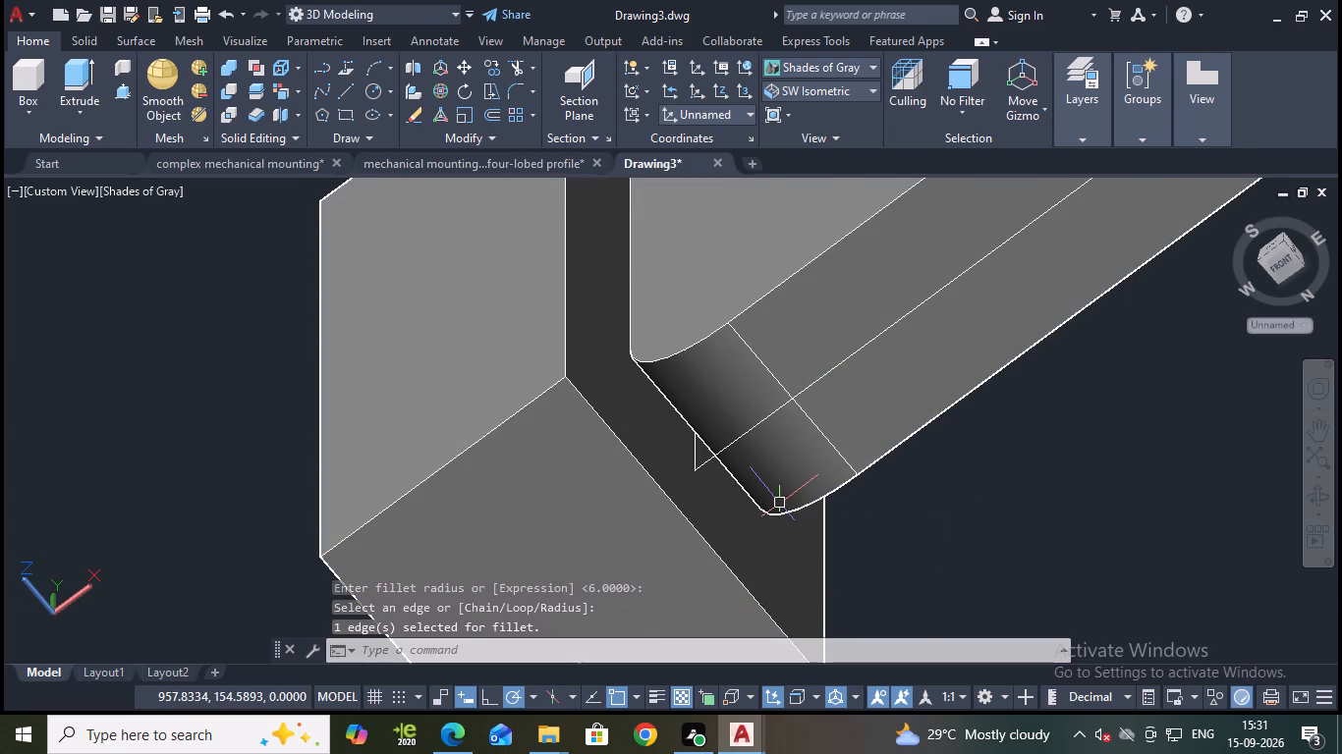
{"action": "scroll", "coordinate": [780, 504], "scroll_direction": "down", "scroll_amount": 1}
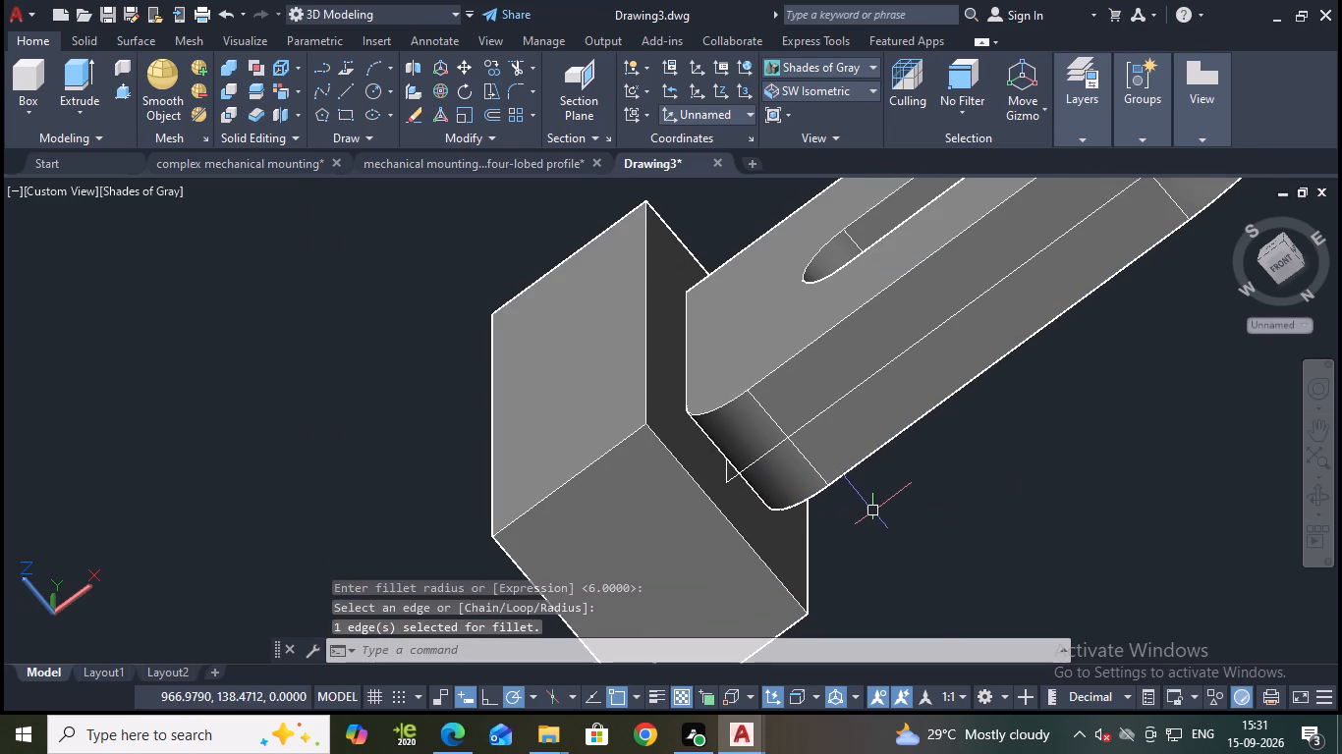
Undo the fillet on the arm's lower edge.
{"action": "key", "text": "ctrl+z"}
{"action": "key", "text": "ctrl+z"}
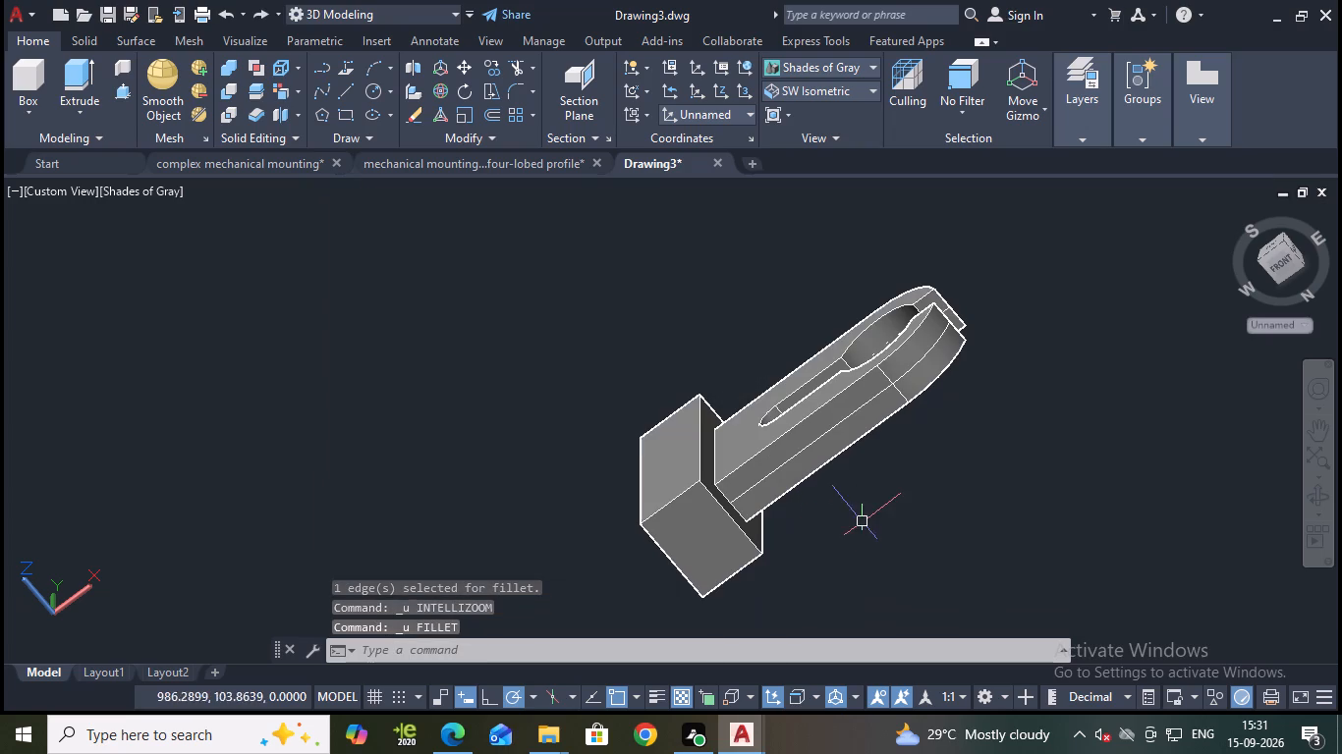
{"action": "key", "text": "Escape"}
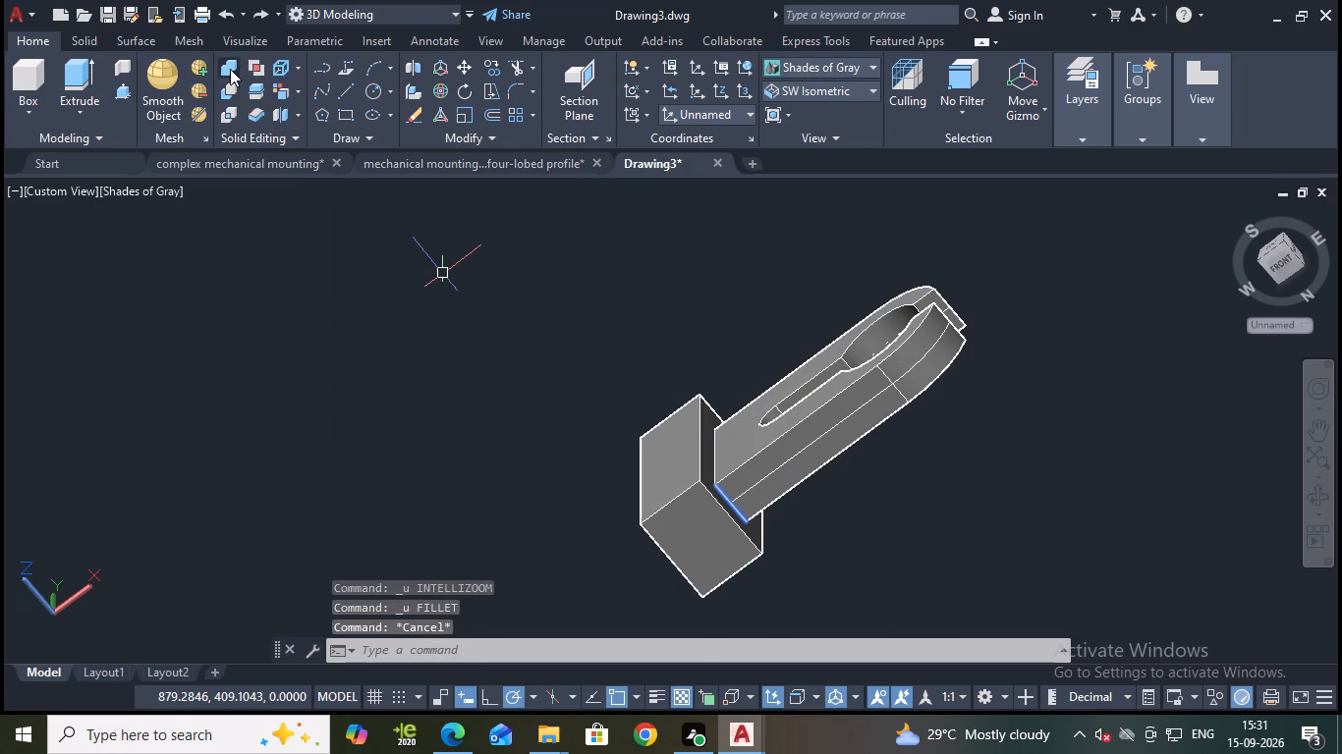
Union the rectangular block and the slotted clamp arm into one solid.
{"action": "left_click", "coordinate": [230, 69]}
{"action": "left_click", "coordinate": [763, 488]}
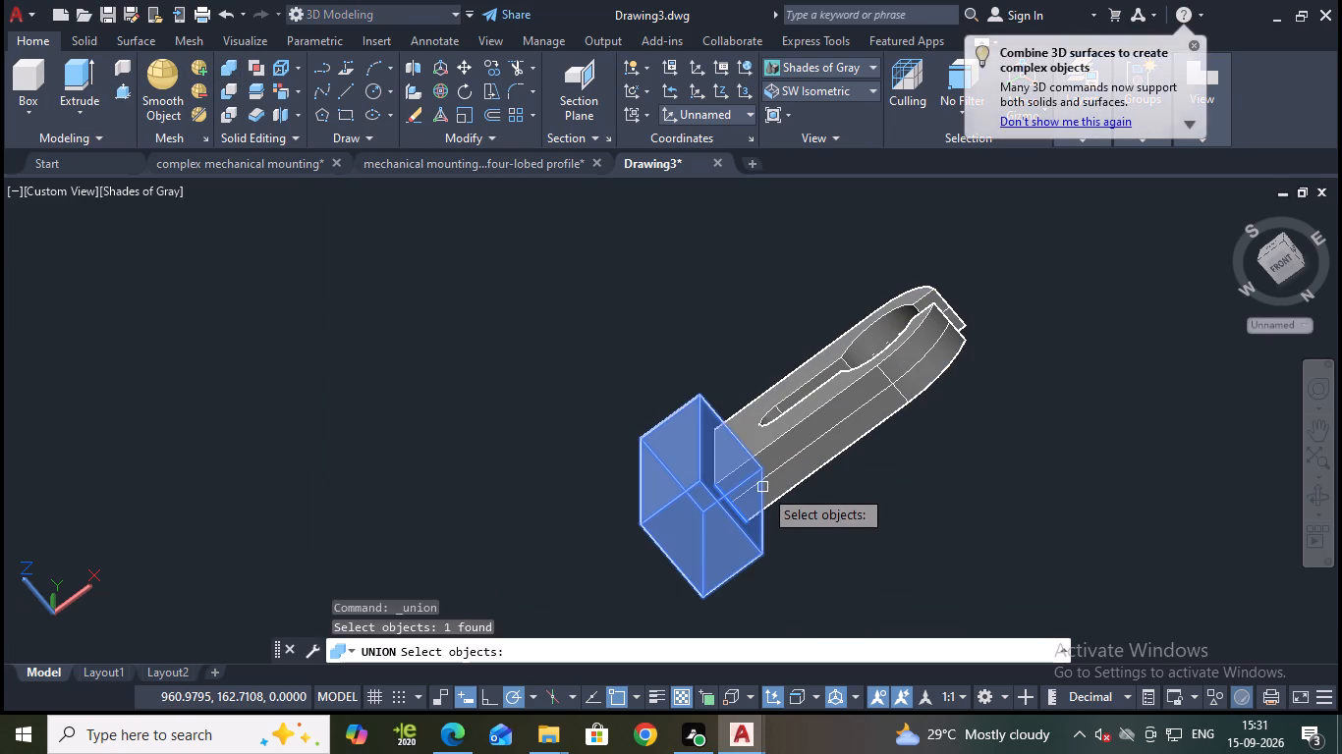
{"action": "left_click", "coordinate": [801, 464]}
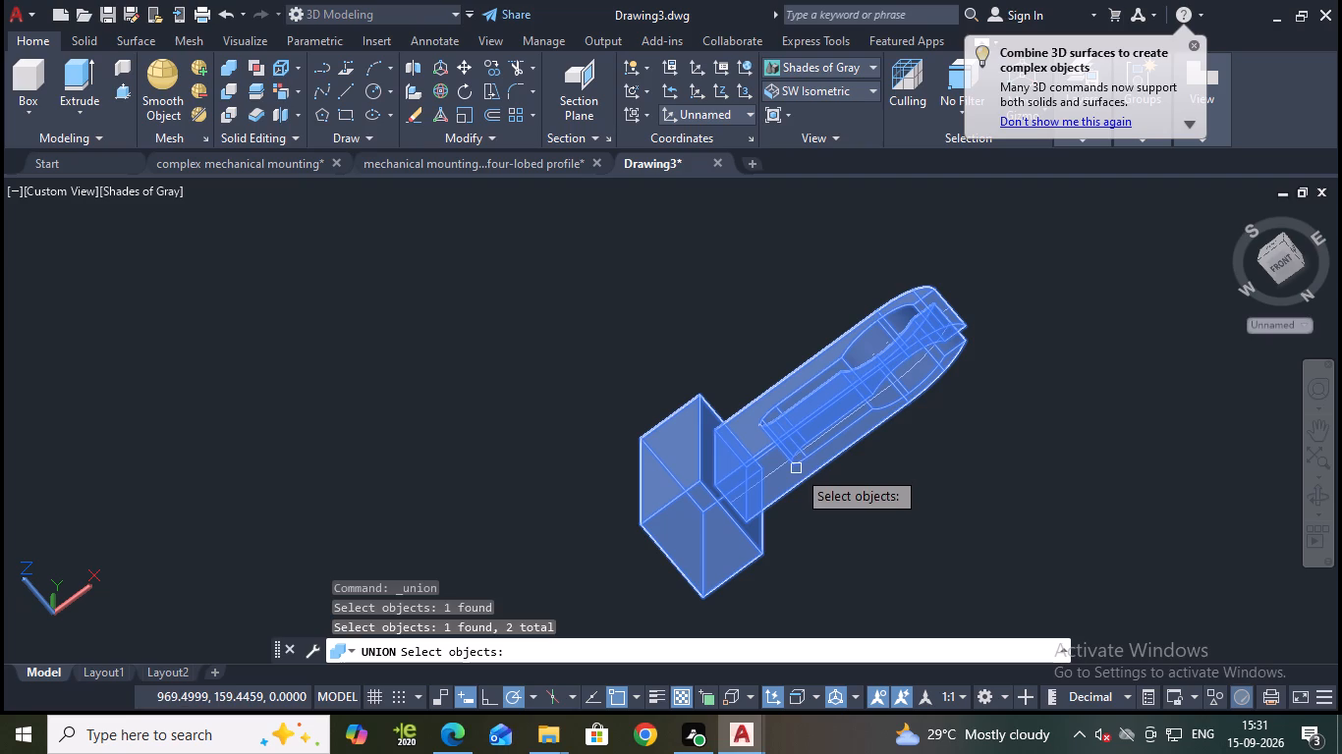
{"action": "key", "text": "Return"}
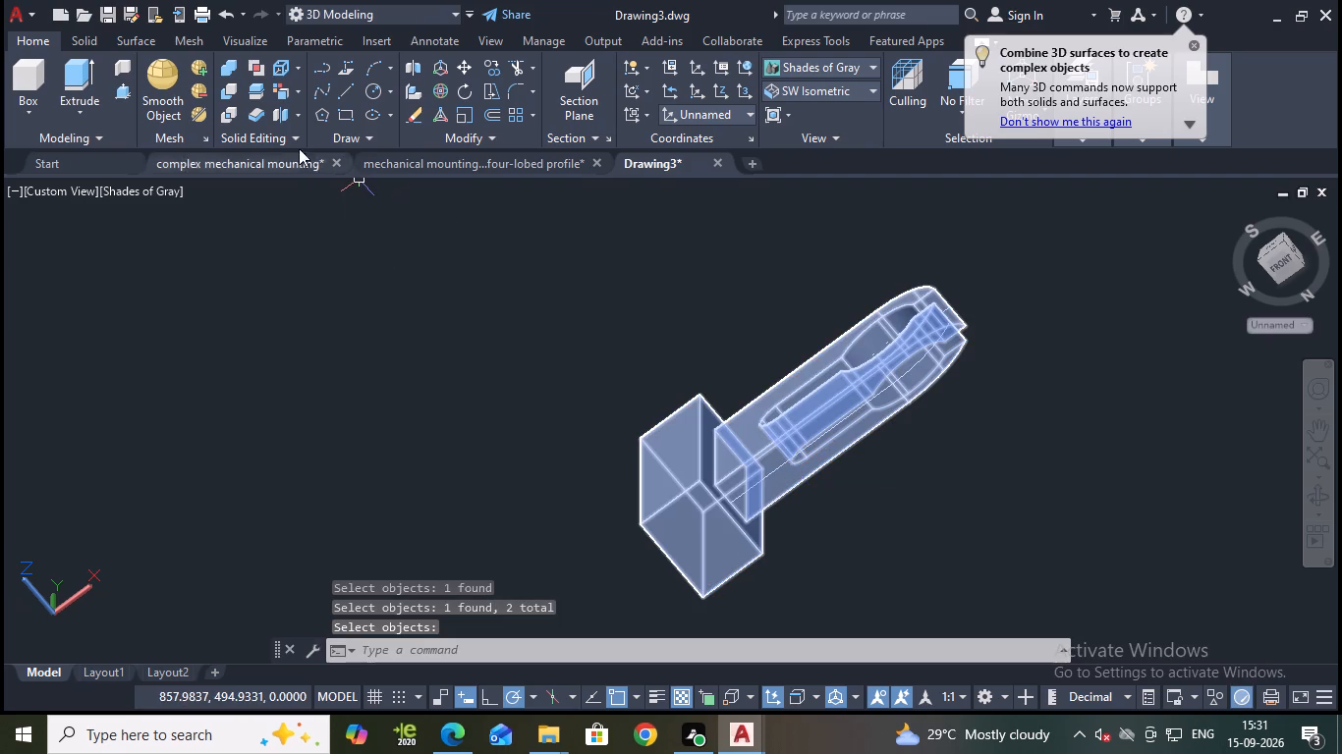
Fillet the lower edge where the clamp arm meets the block with radius 6.
{"action": "key", "text": "f"}
{"action": "key", "text": "Return"}
{"action": "key", "text": "r"}
{"action": "key", "text": "Return"}
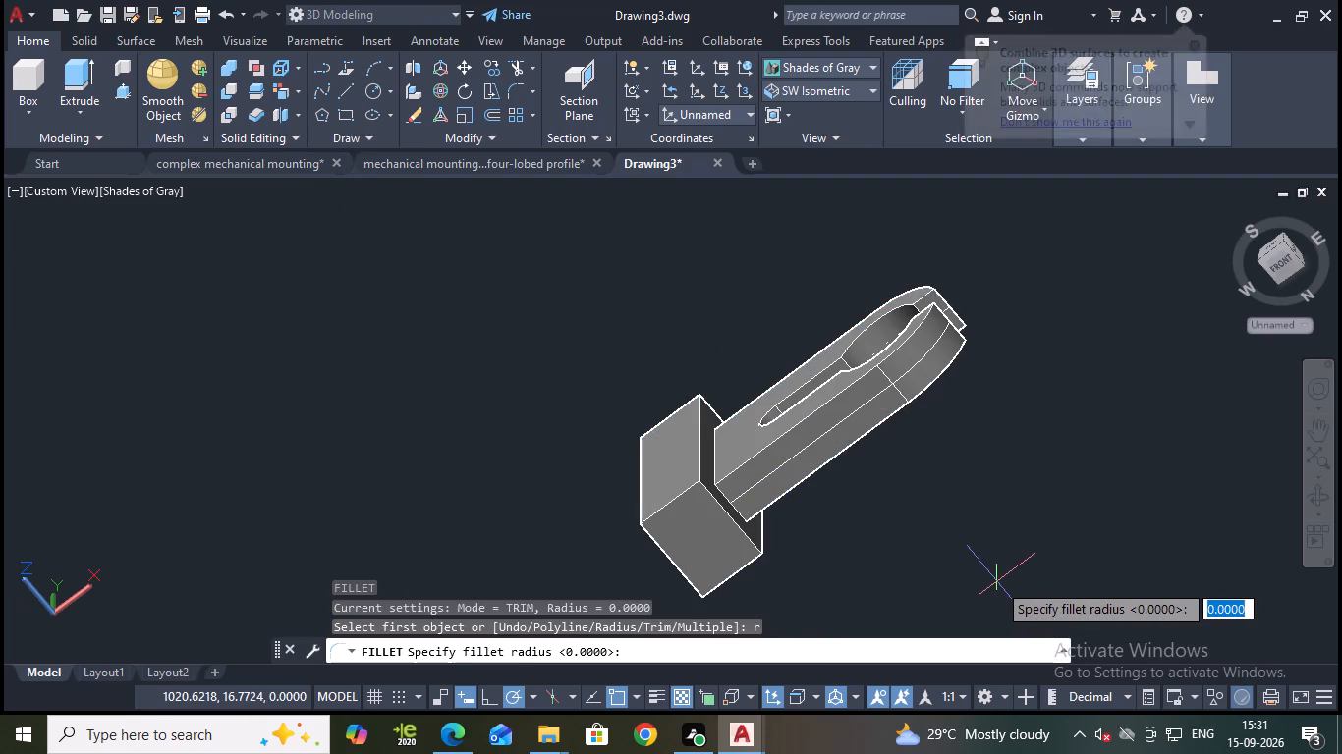
{"action": "key", "text": "6"}
{"action": "key", "text": "Return"}
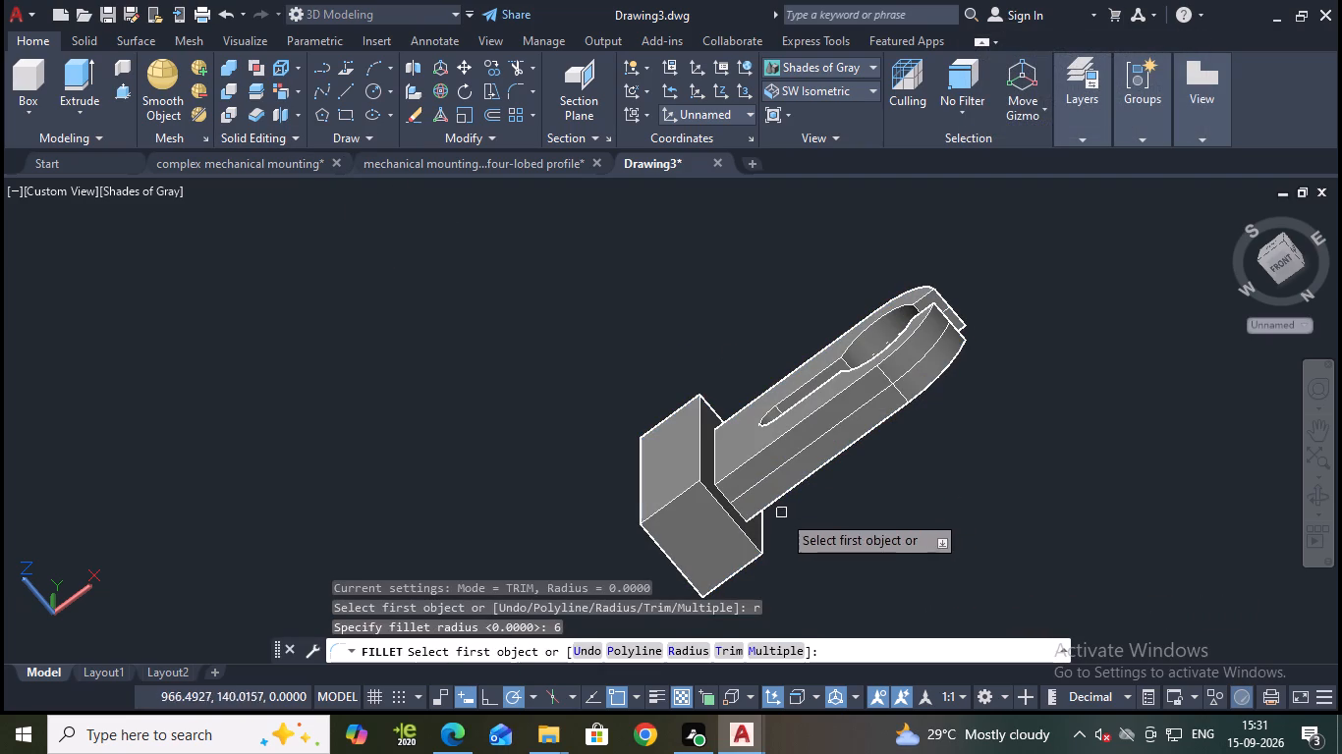
{"action": "scroll", "coordinate": [781, 513], "scroll_direction": "up", "scroll_amount": 3}
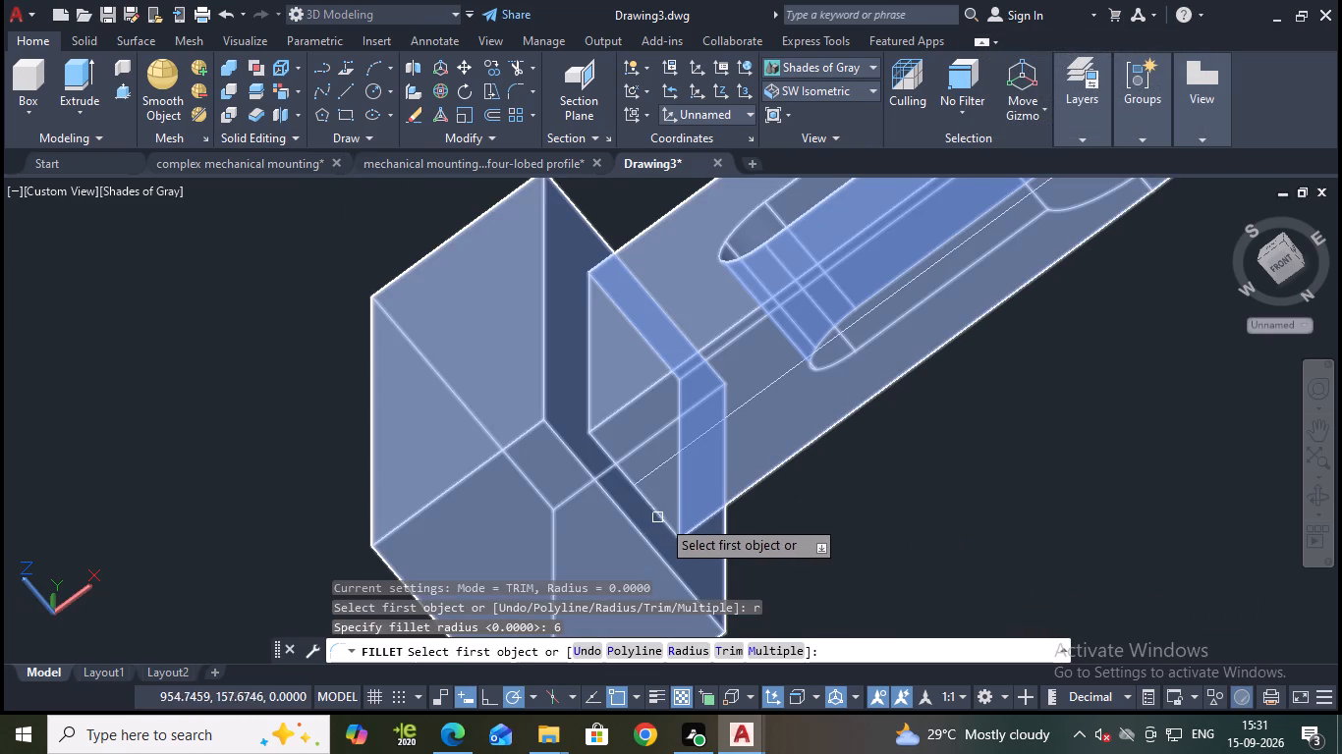
{"action": "left_click", "coordinate": [661, 517]}
{"action": "key", "text": "Return"}
{"action": "key", "text": "Return"}
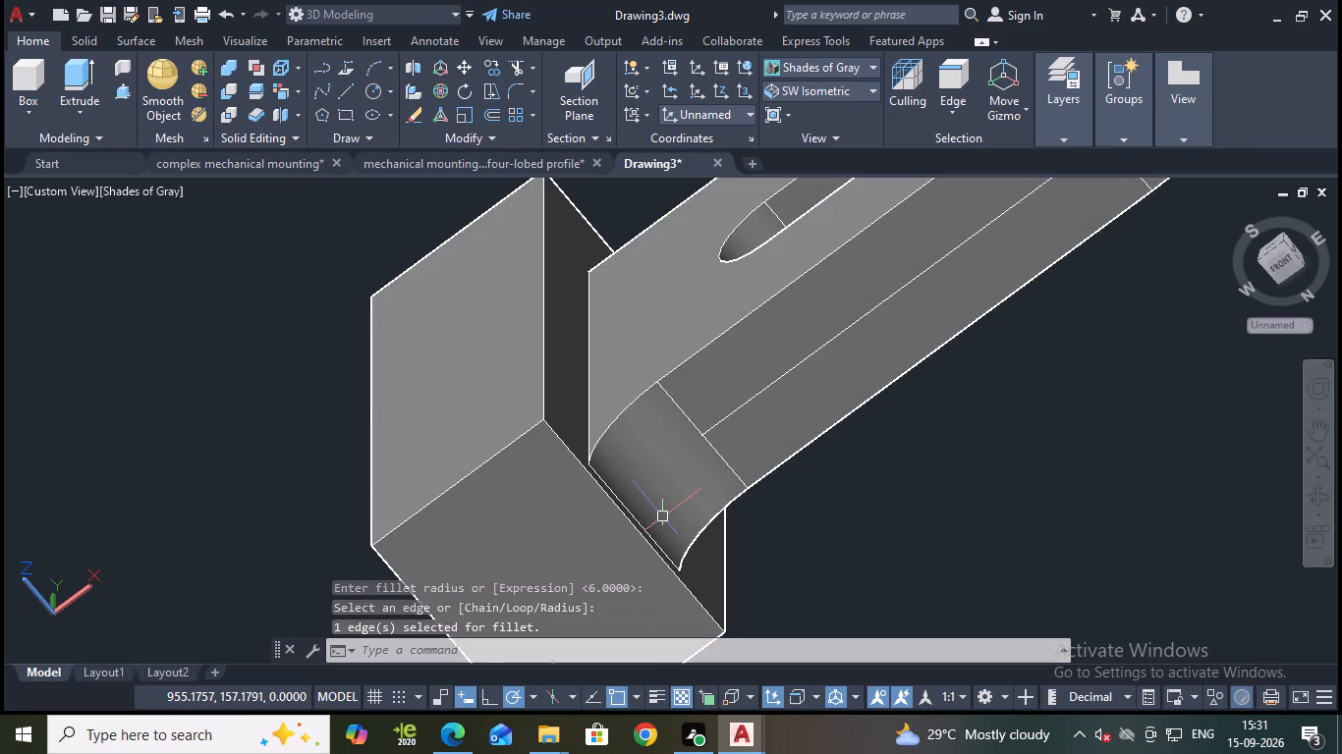
{"action": "scroll", "coordinate": [844, 505], "scroll_direction": "down", "scroll_amount": 2}
{"action": "middle_click_drag", "start_coordinate": [1008, 526], "coordinate": [992, 528], "text": "shift"}
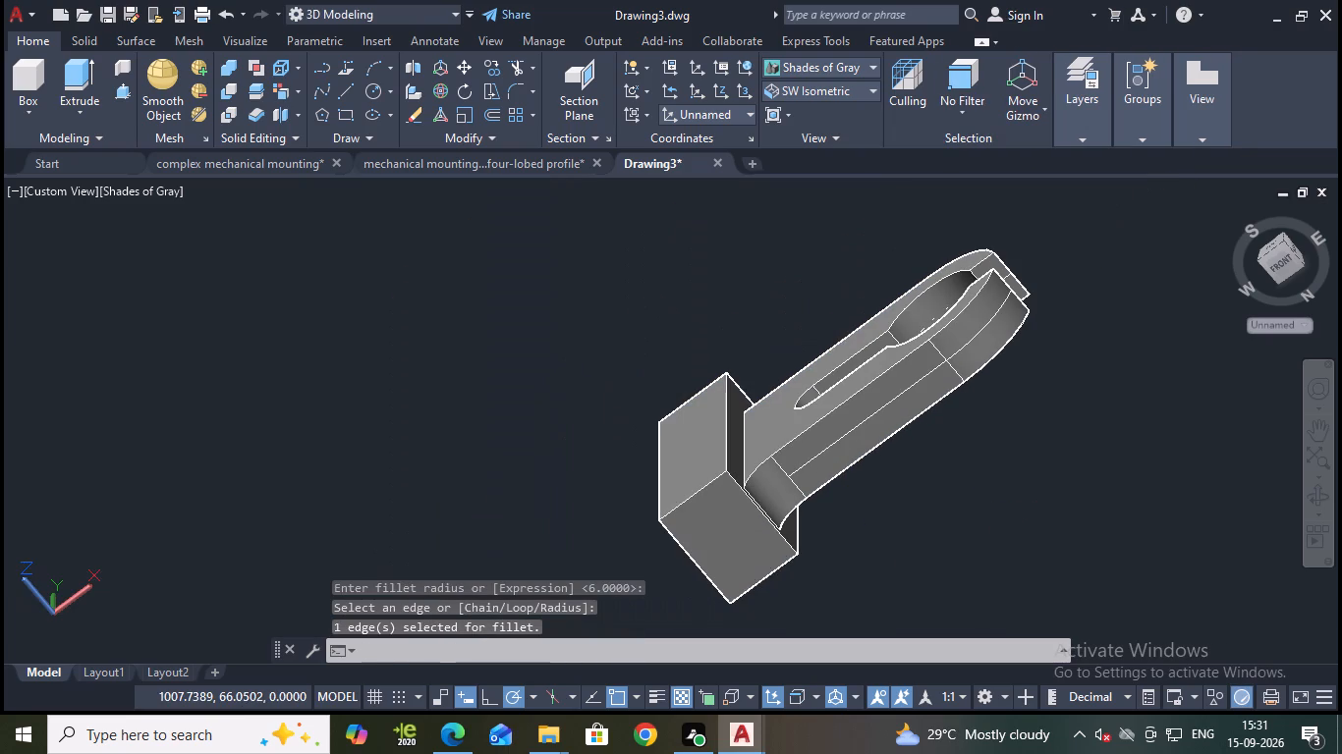
{"action": "middle_click_drag", "start_coordinate": [992, 528], "coordinate": [812, 583], "text": "shift"}
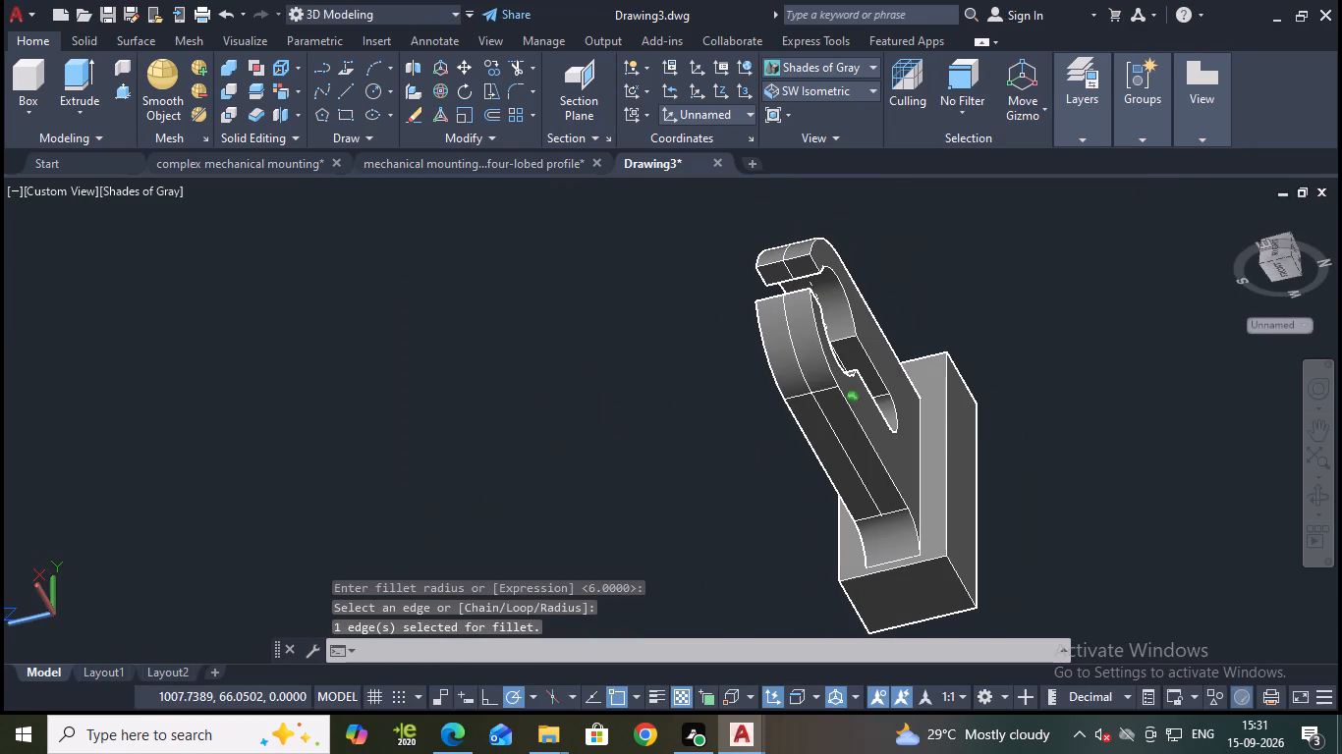
Fillet the upper edge where the clamp arm meets the block with radius 6.
{"action": "middle_click_drag", "start_coordinate": [1039, 453], "coordinate": [965, 332], "text": "shift"}
{"action": "scroll", "coordinate": [736, 493], "scroll_direction": "down", "scroll_amount": 1}
{"action": "middle_click_drag", "start_coordinate": [719, 480], "coordinate": [921, 497], "text": "shift"}
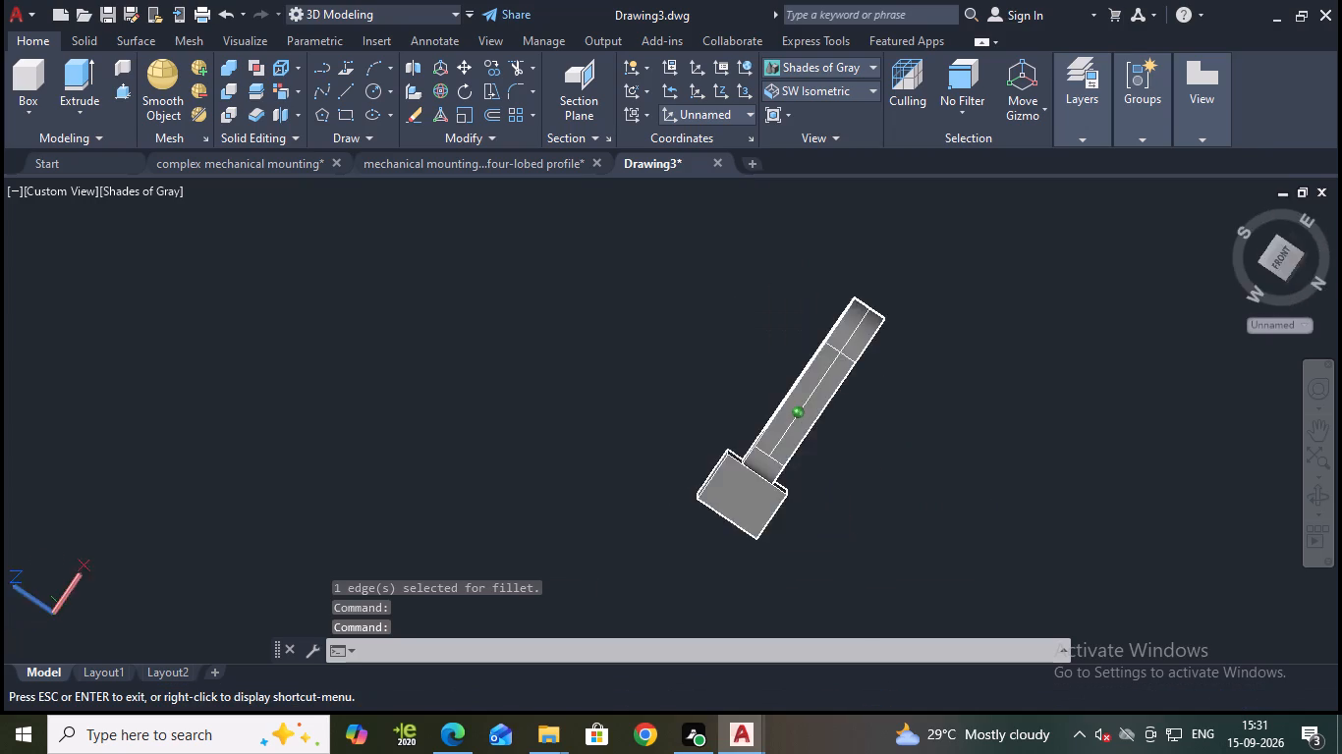
{"action": "middle_click_drag", "start_coordinate": [921, 497], "coordinate": [862, 509], "text": "shift"}
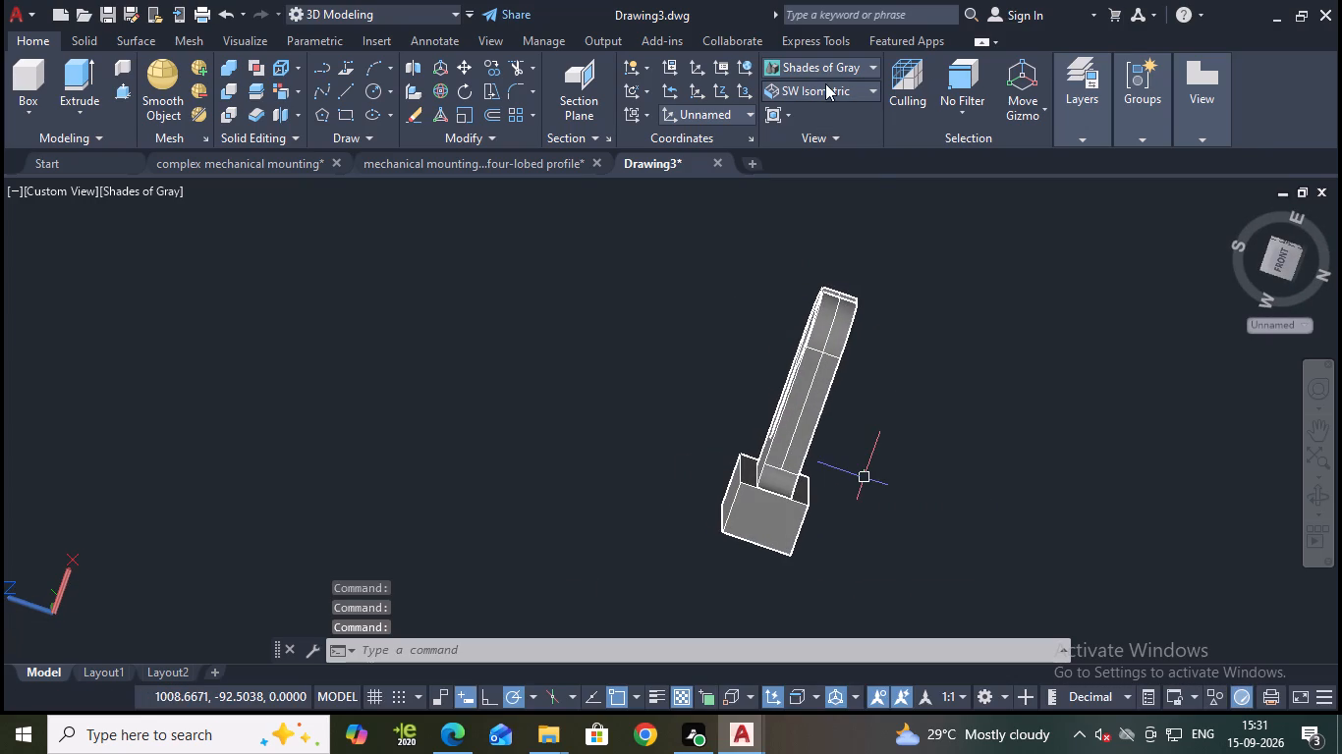
{"action": "left_click", "coordinate": [825, 83]}
{"action": "left_click", "coordinate": [812, 158]}
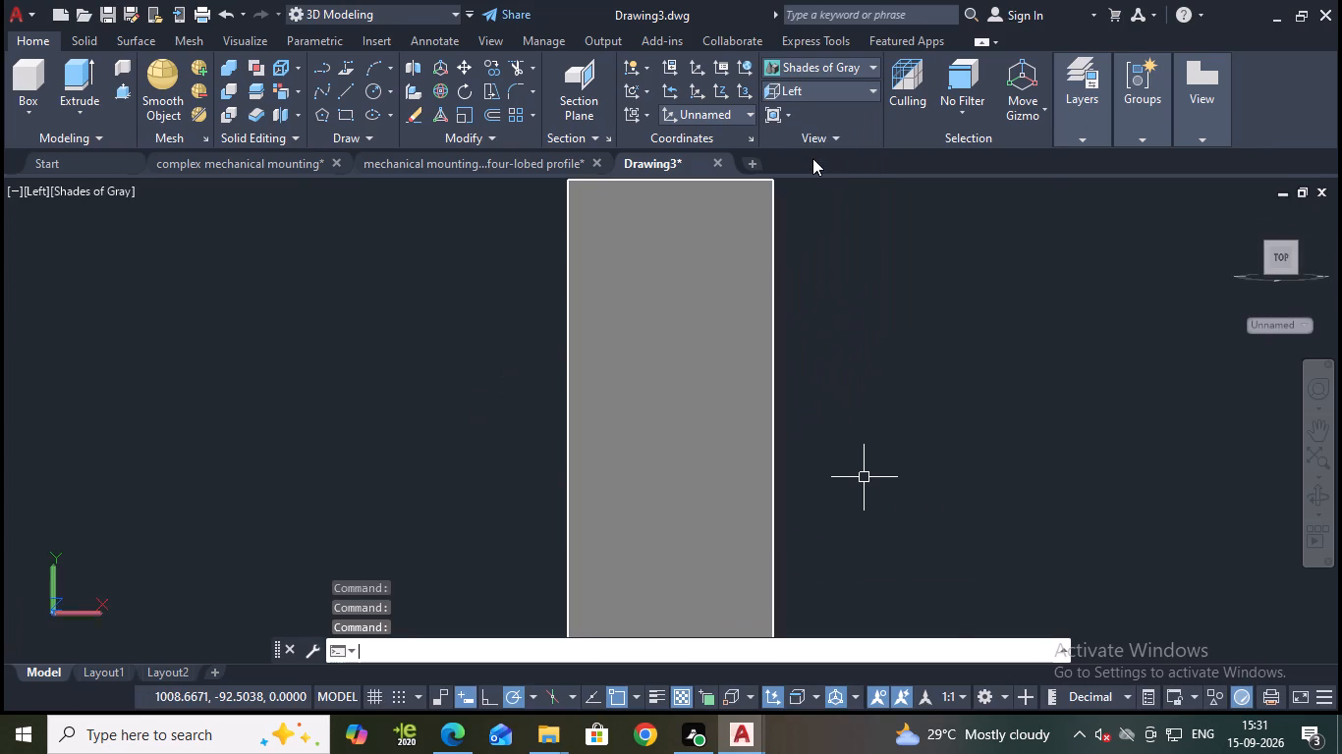
{"action": "left_click", "coordinate": [802, 81]}
{"action": "left_click", "coordinate": [826, 81]}
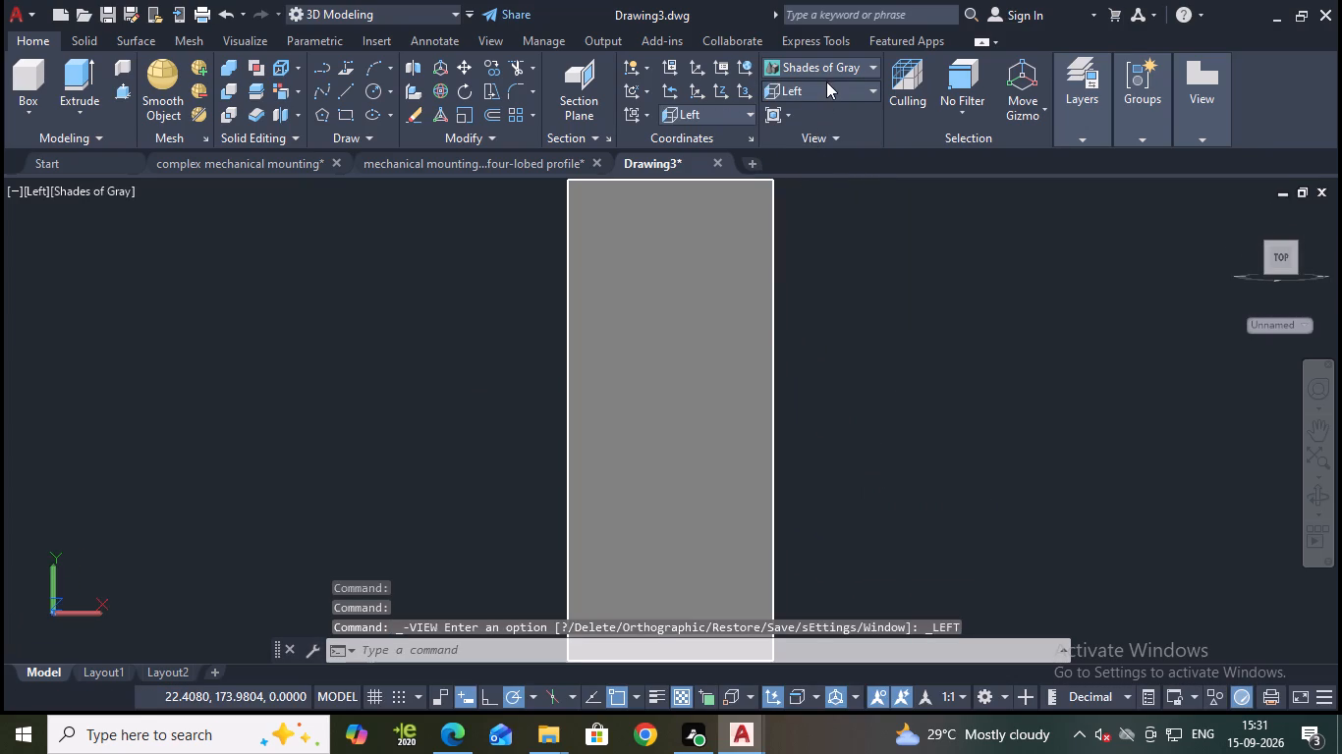
{"action": "left_click", "coordinate": [790, 190]}
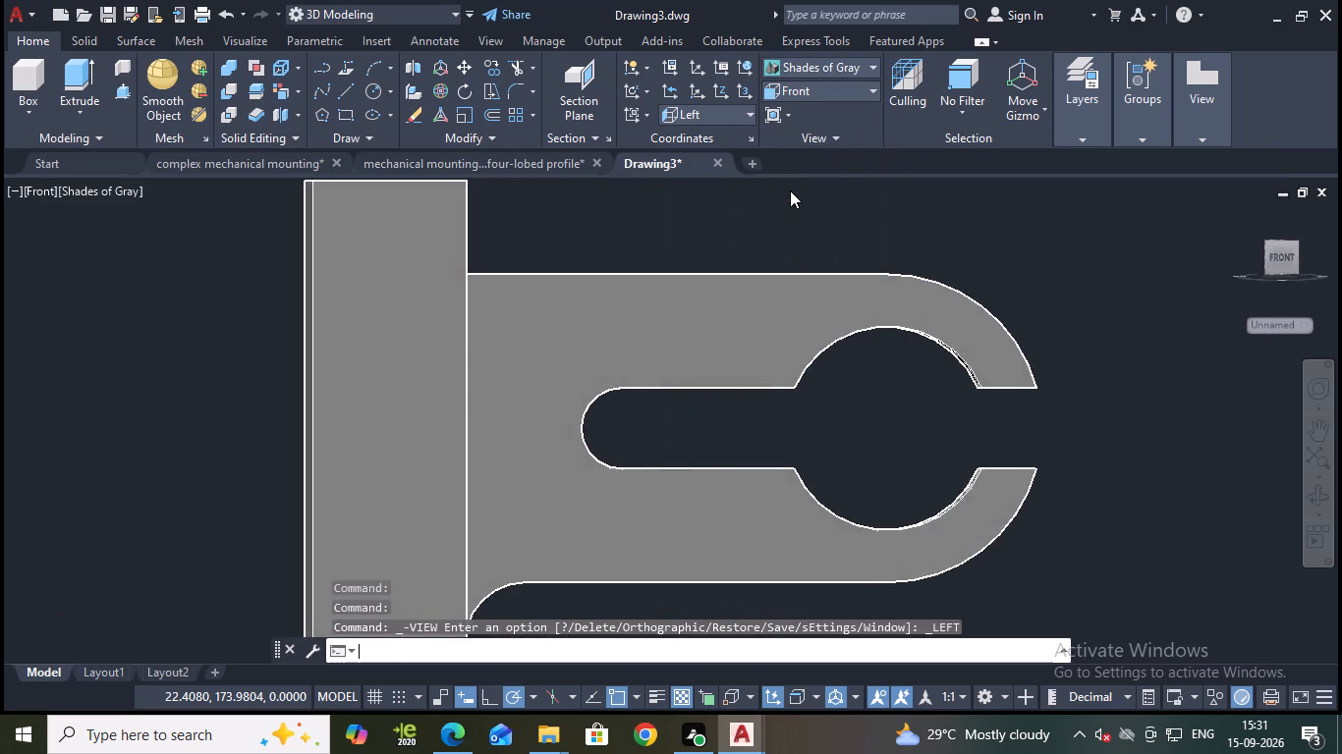
{"action": "middle_click_drag", "start_coordinate": [734, 249], "coordinate": [665, 313], "text": "shift"}
{"action": "key", "text": "Escape"}
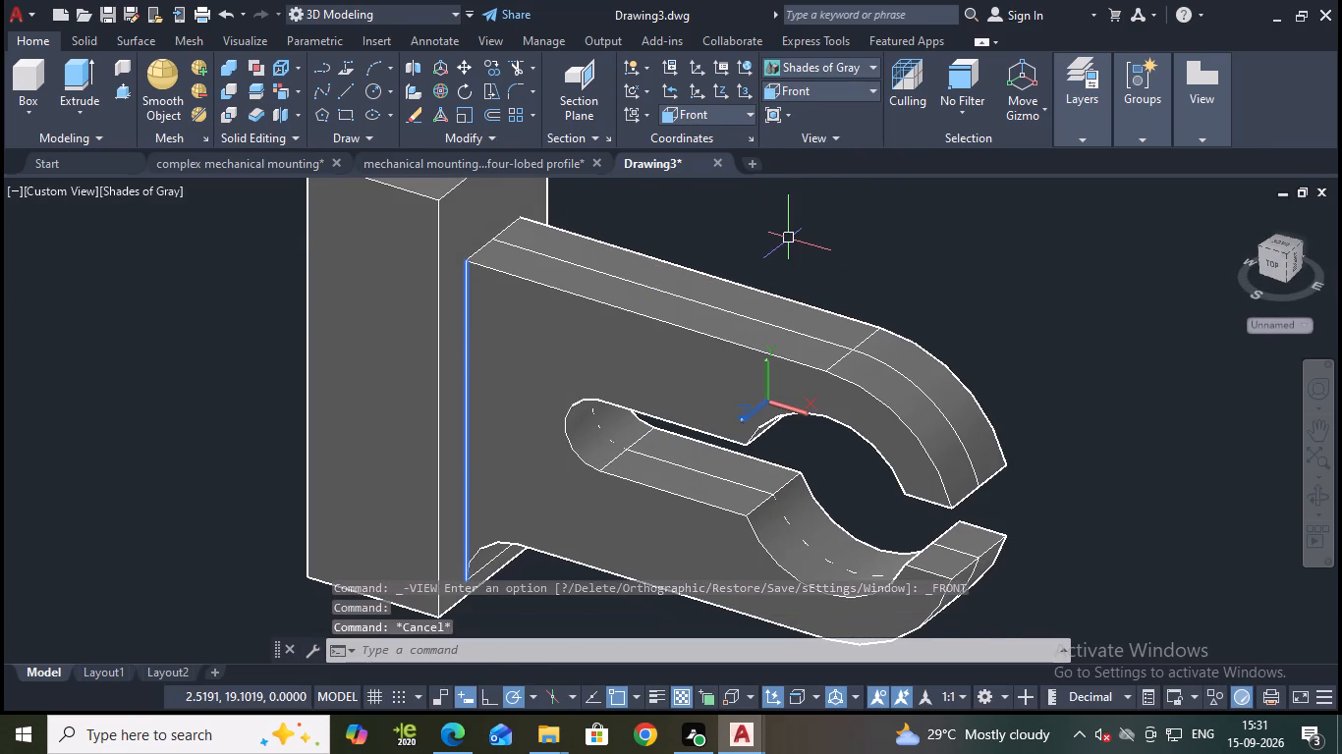
{"action": "middle_click_drag", "start_coordinate": [796, 243], "coordinate": [798, 337]}
{"action": "key", "text": "f"}
{"action": "key", "text": "Return"}
{"action": "key", "text": "r"}
{"action": "key", "text": "Return"}
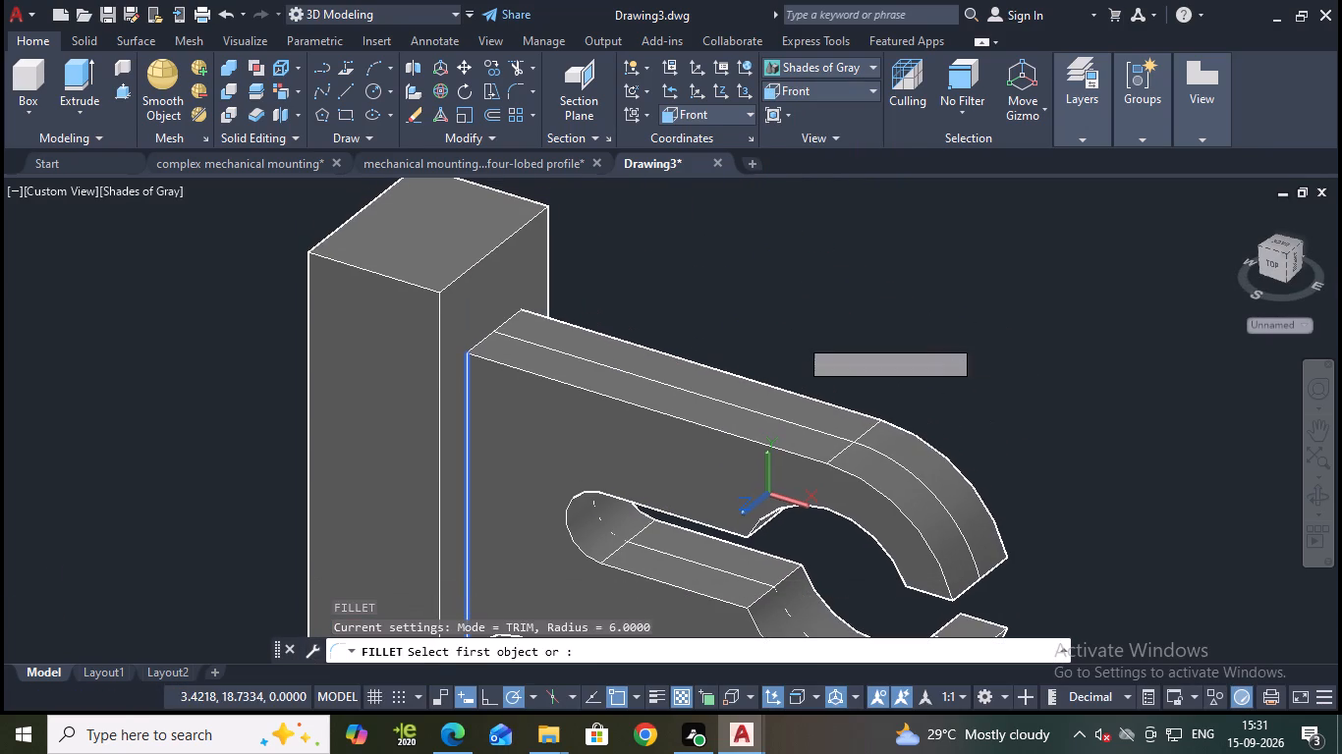
{"action": "key", "text": "Return"}
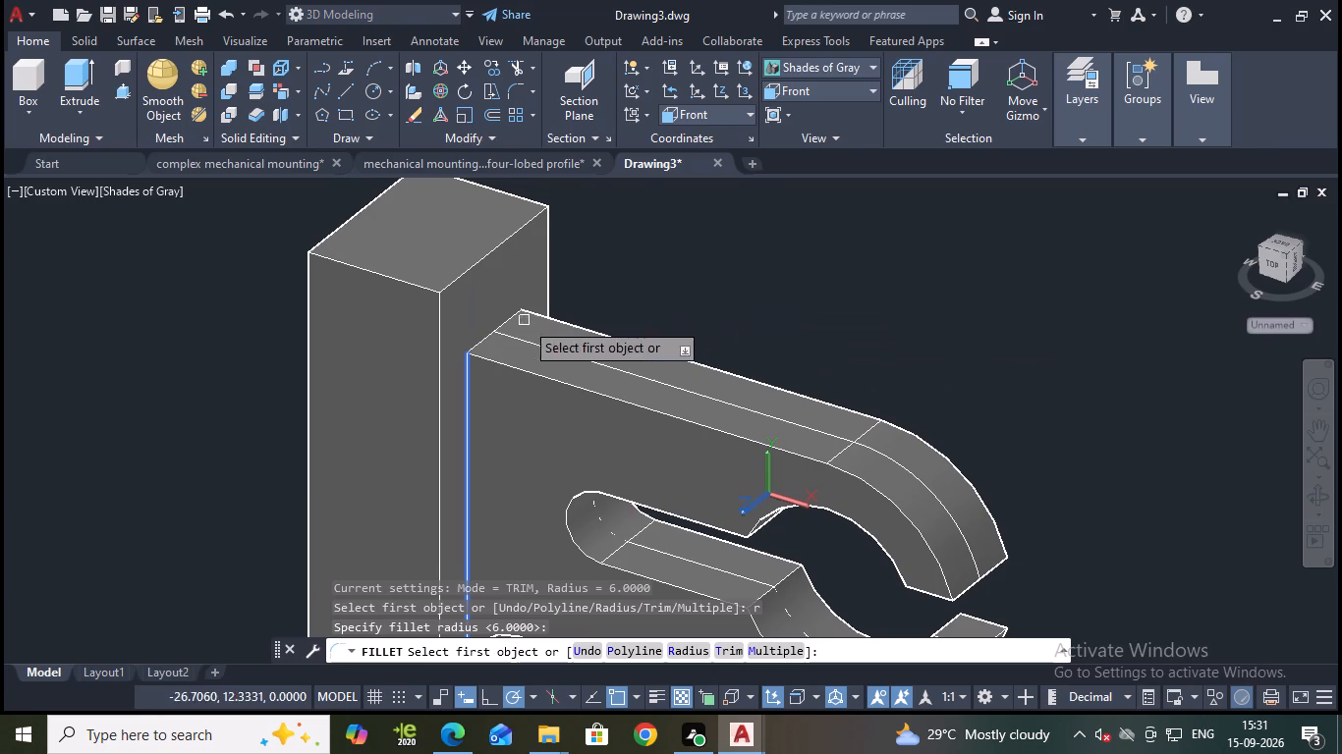
{"action": "left_click", "coordinate": [489, 334]}
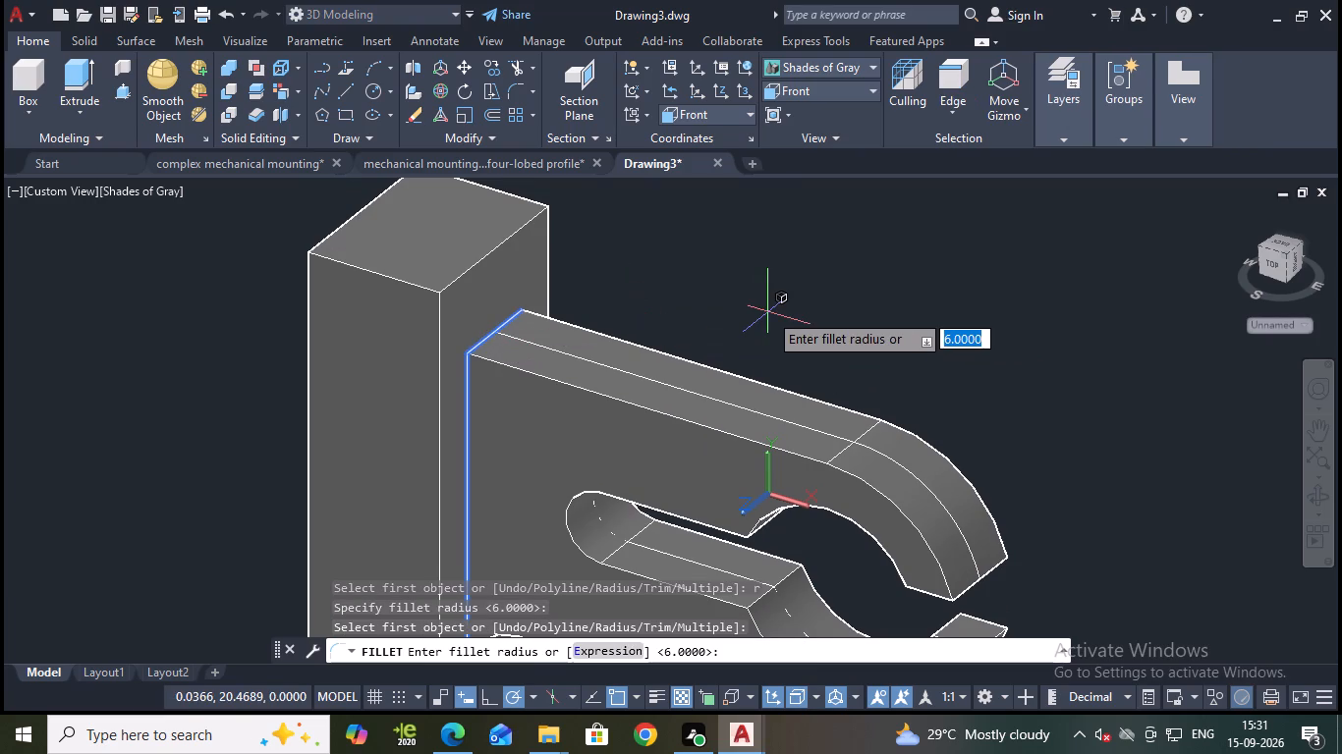
{"action": "key", "text": "Return"}
{"action": "scroll", "coordinate": [768, 312], "scroll_direction": "down", "scroll_amount": 1}
{"action": "key", "text": "Return"}
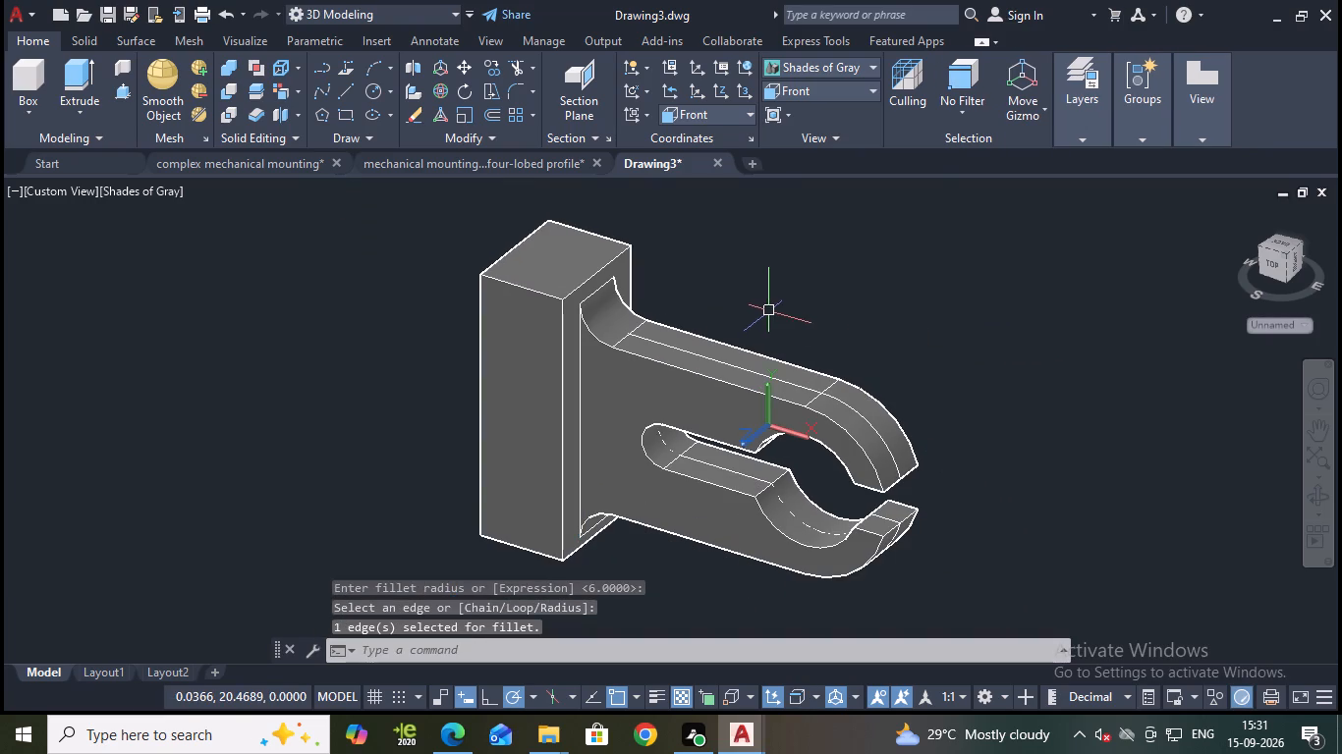
{"action": "key", "text": "Escape"}
Examine the united, filleted part from several orbit angles and in the back, bottom and right views.
{"action": "key", "text": "ctrl+a"}
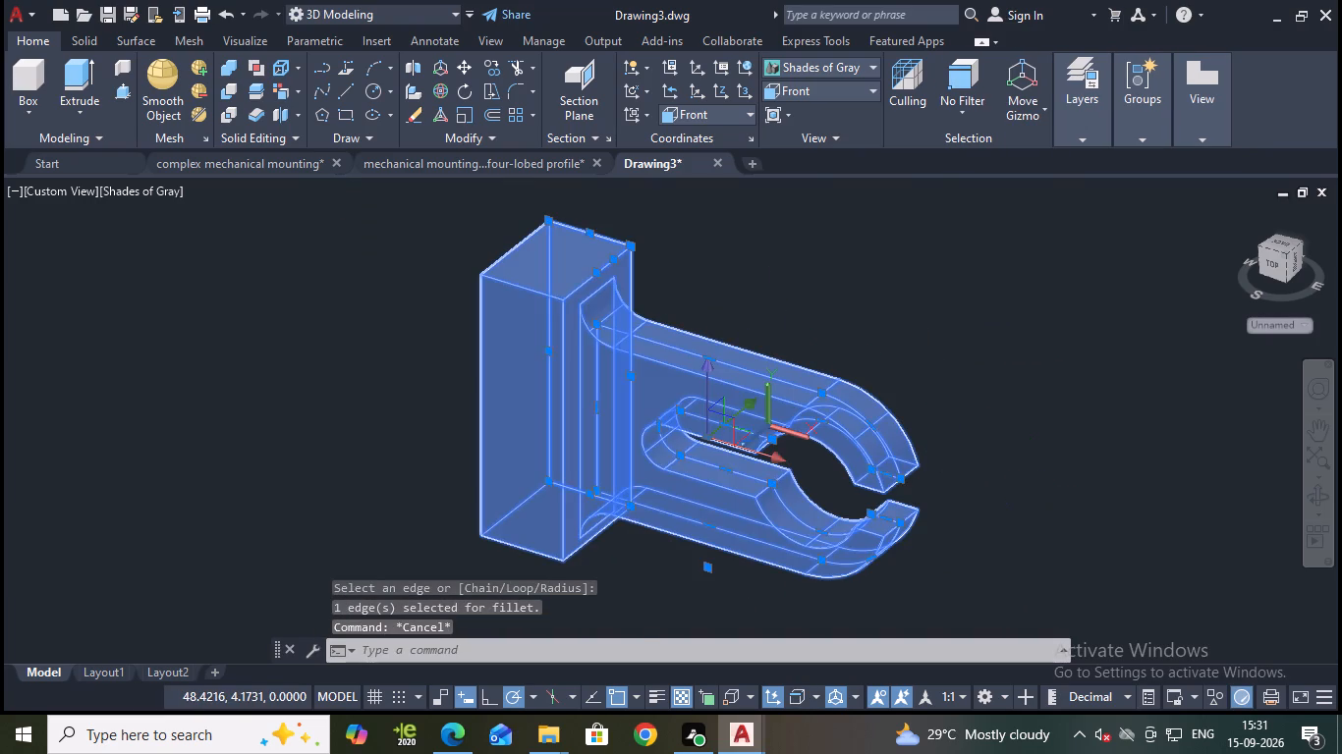
{"action": "key", "text": "Escape"}
{"action": "middle_click_drag", "start_coordinate": [1075, 511], "coordinate": [940, 350], "text": "shift"}
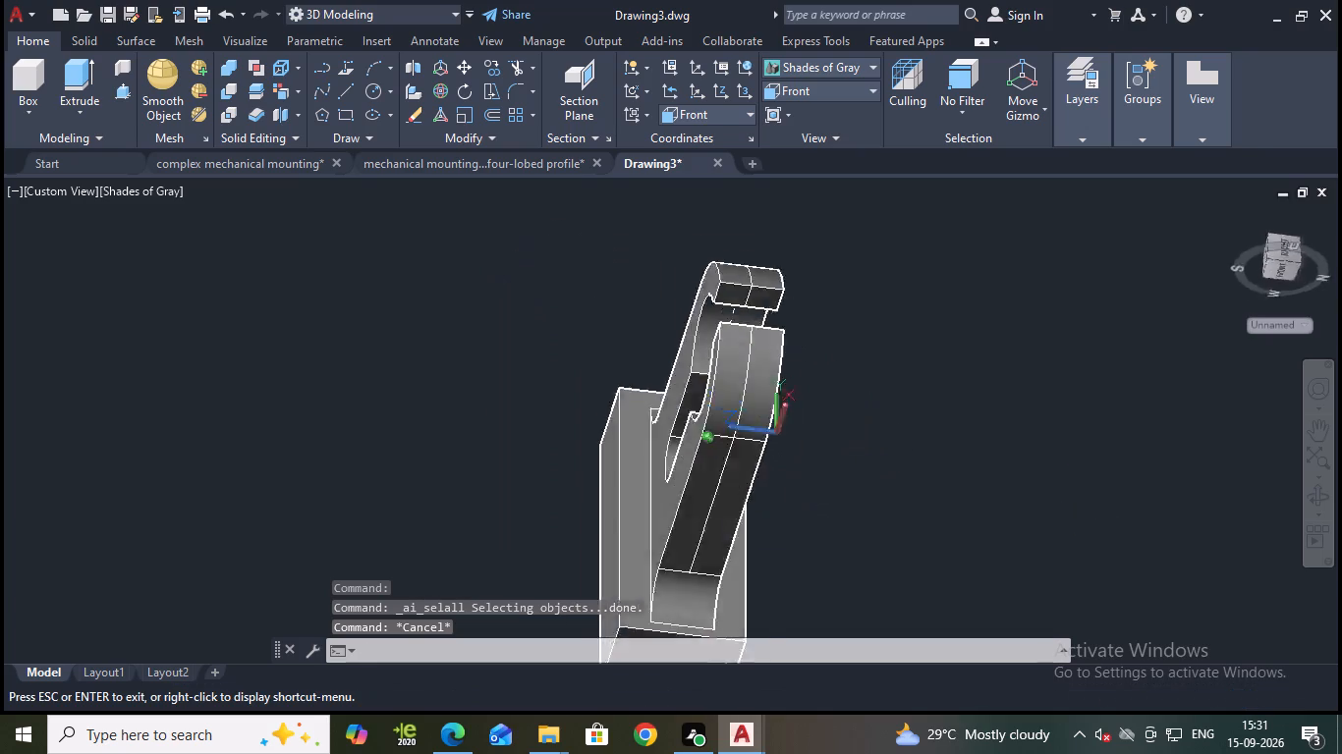
{"action": "middle_click_drag", "start_coordinate": [940, 350], "coordinate": [689, 376], "text": "shift"}
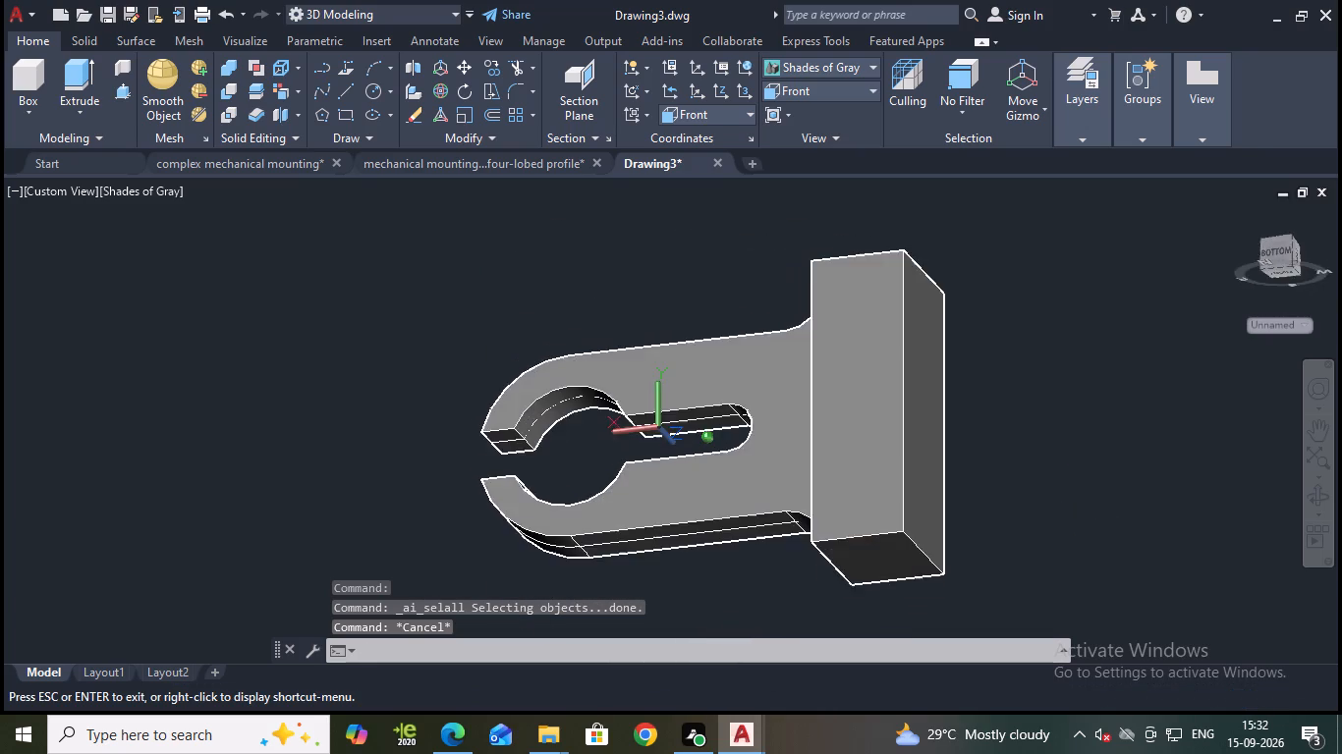
{"action": "middle_click_drag", "start_coordinate": [689, 376], "coordinate": [1176, 477], "text": "shift"}
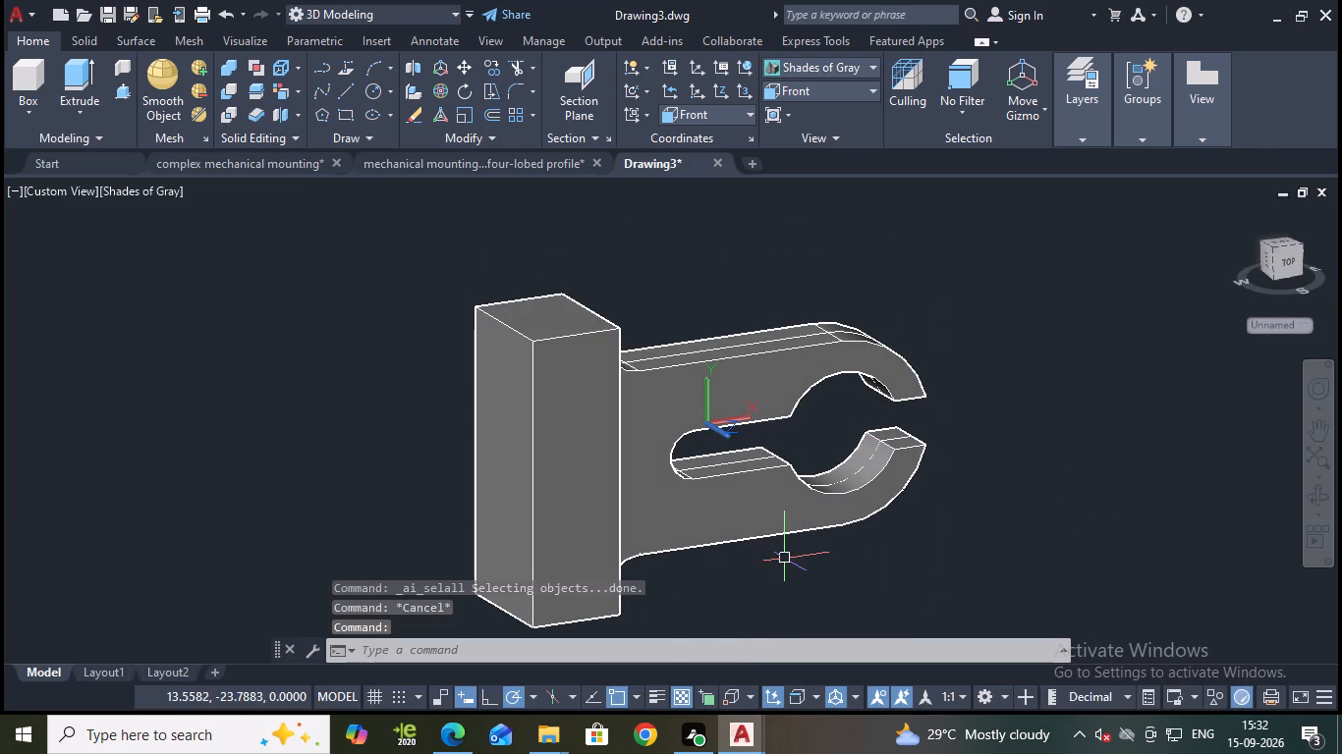
{"action": "middle_click_drag", "start_coordinate": [787, 559], "coordinate": [927, 531], "text": "shift"}
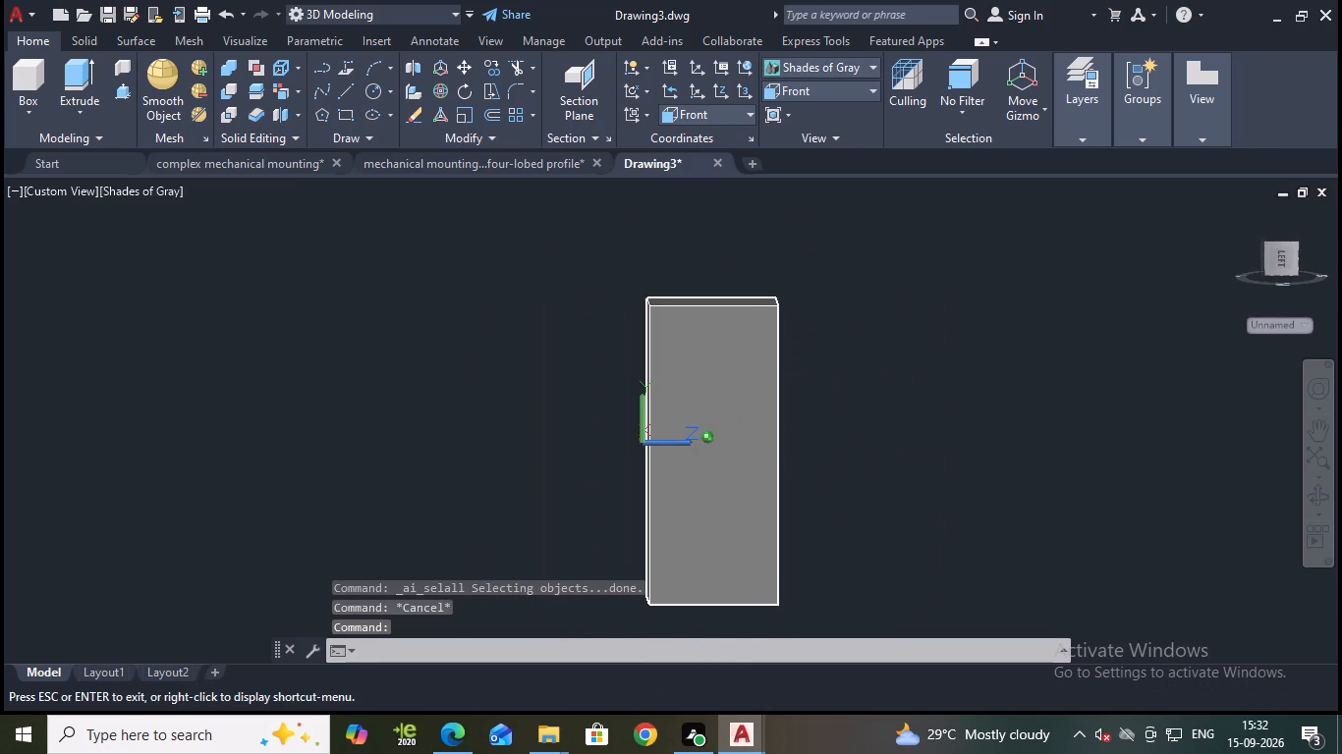
{"action": "middle_click_drag", "start_coordinate": [927, 531], "coordinate": [919, 527], "text": "shift"}
{"action": "left_click", "coordinate": [831, 100]}
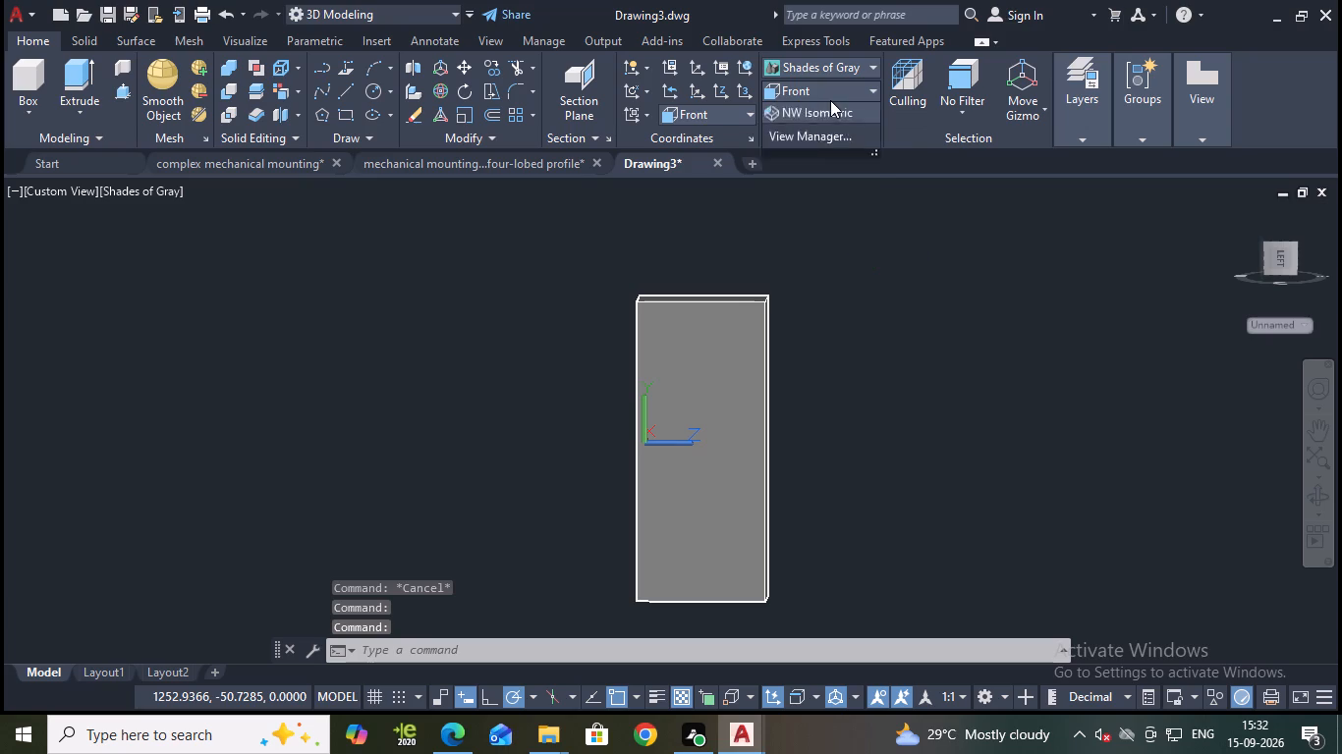
{"action": "left_click", "coordinate": [808, 203]}
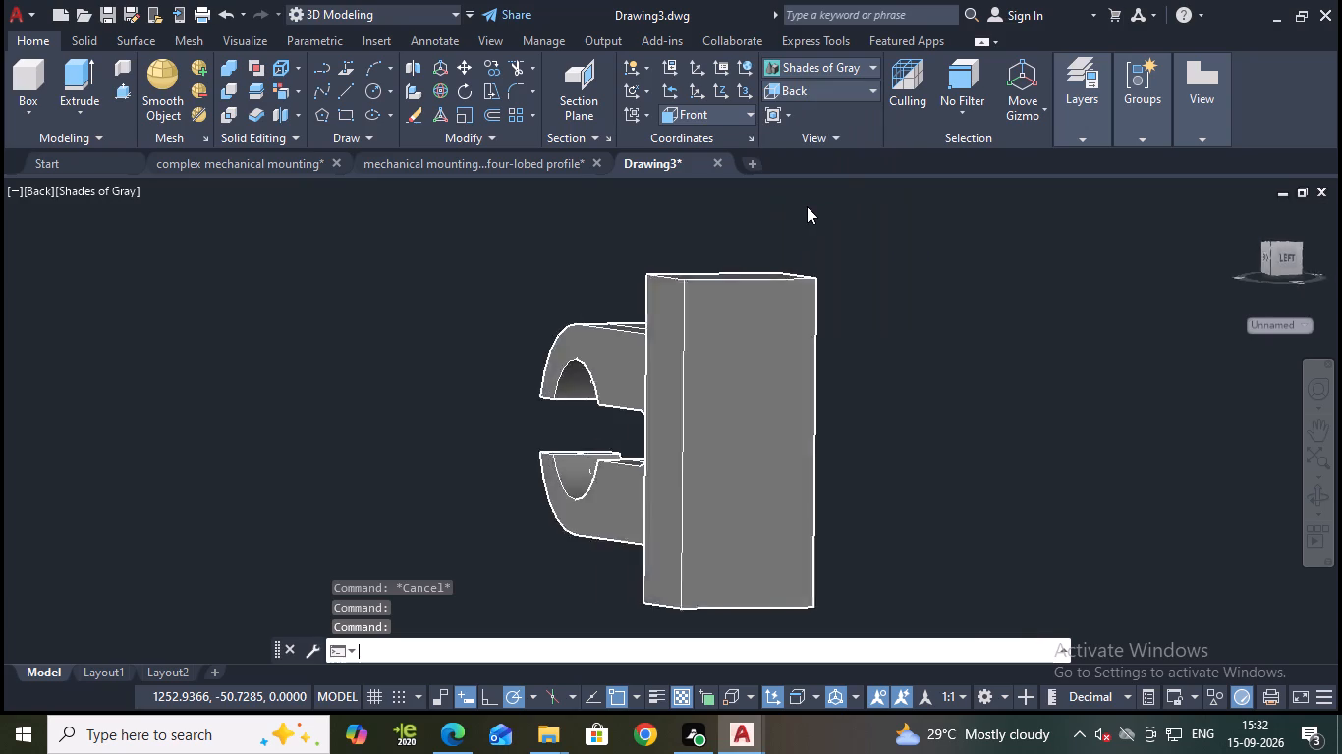
{"action": "left_click", "coordinate": [793, 88]}
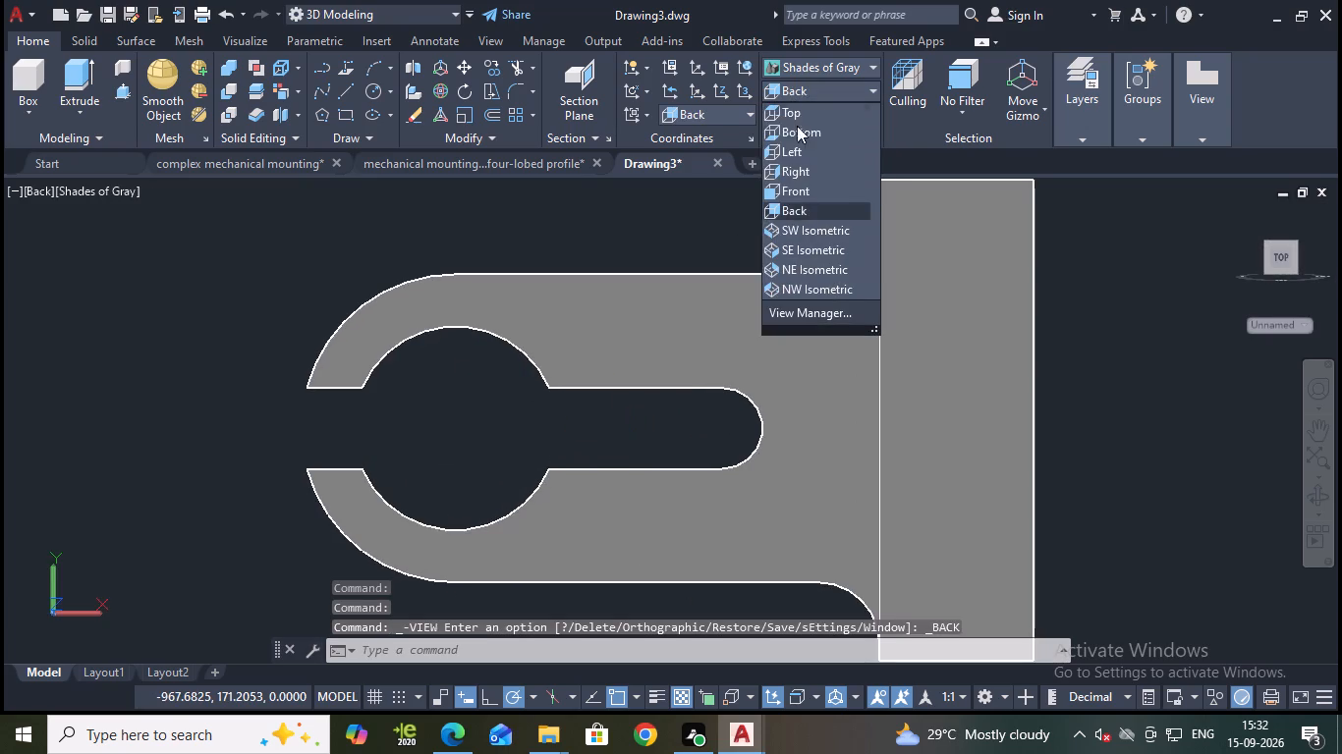
{"action": "left_click", "coordinate": [797, 133]}
{"action": "left_click", "coordinate": [824, 84]}
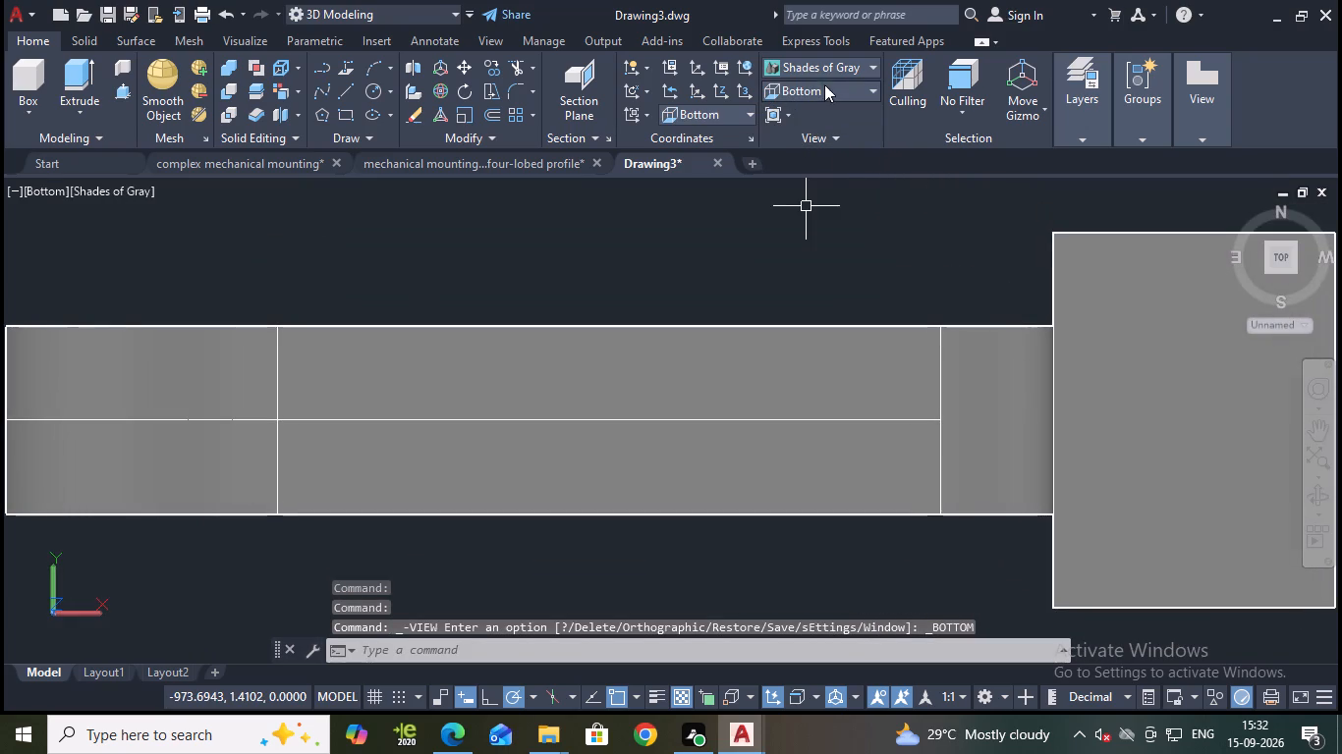
{"action": "left_click", "coordinate": [844, 93]}
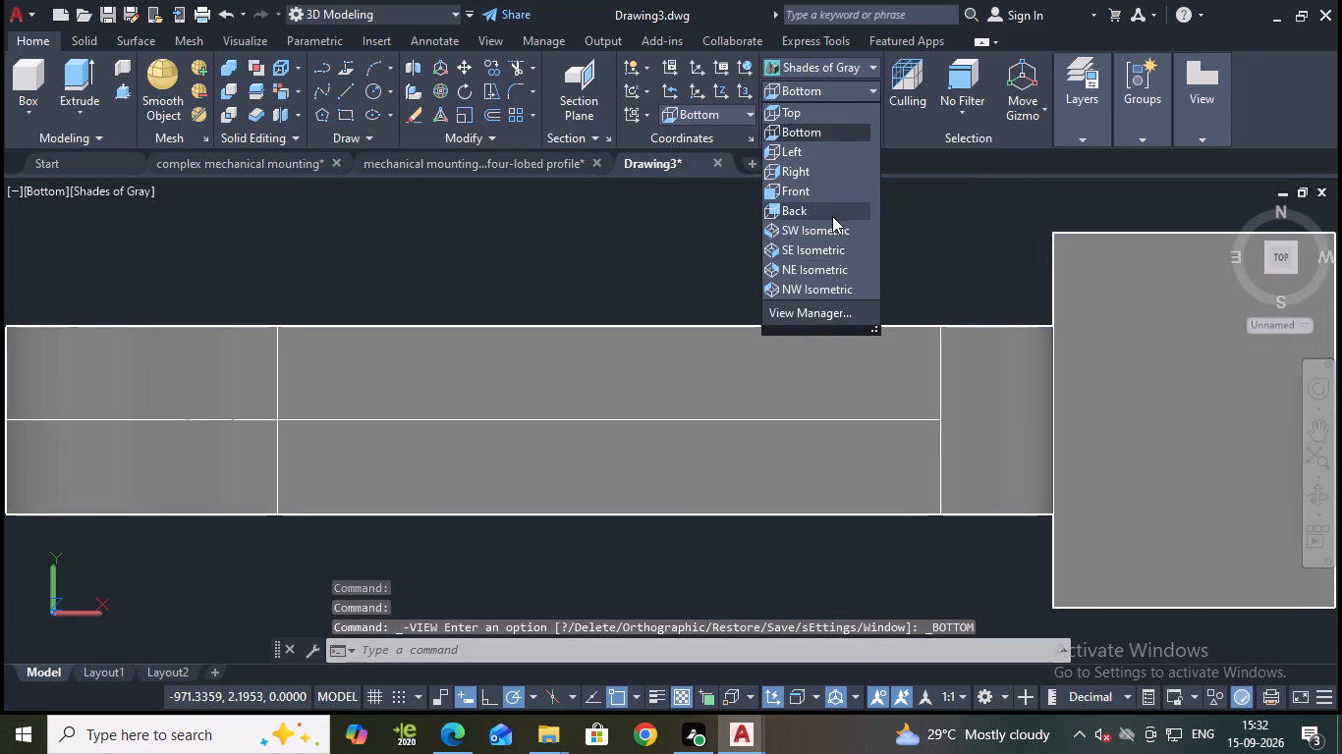
{"action": "left_click", "coordinate": [832, 216]}
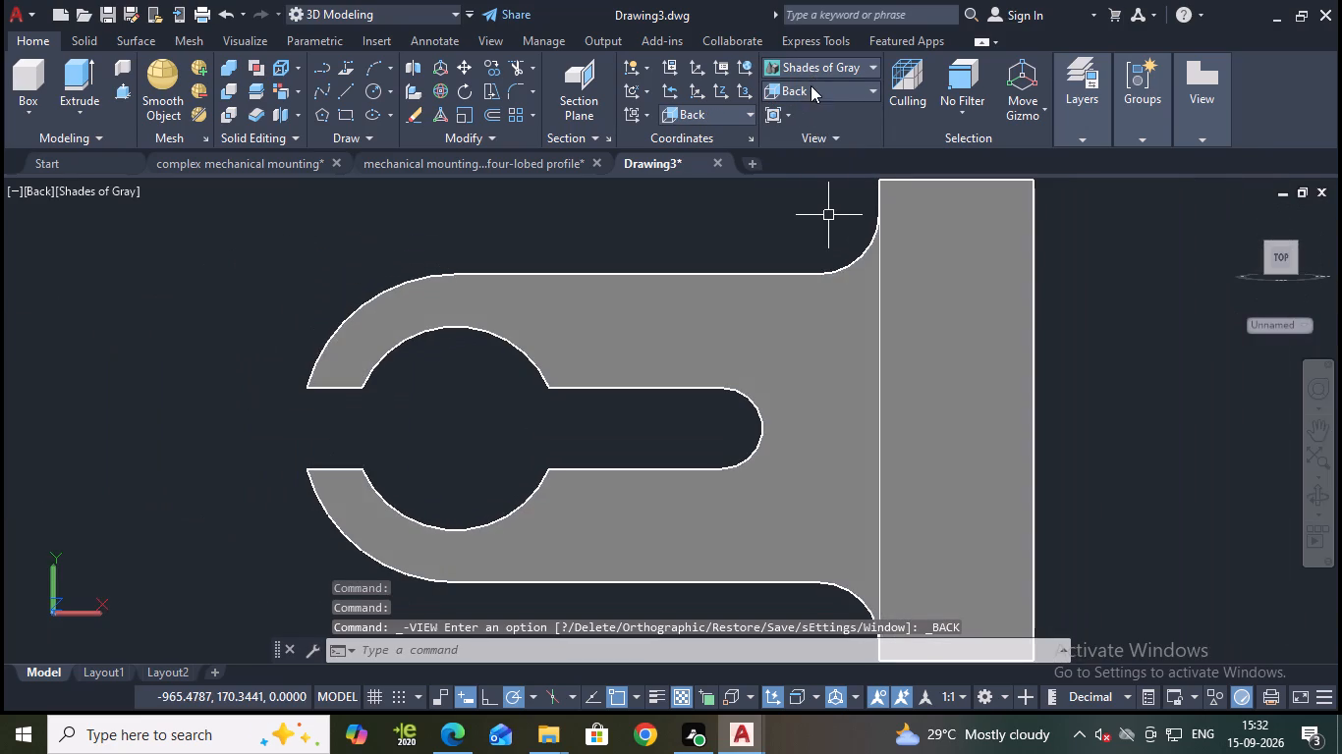
{"action": "left_click", "coordinate": [811, 85]}
{"action": "left_click", "coordinate": [794, 178]}
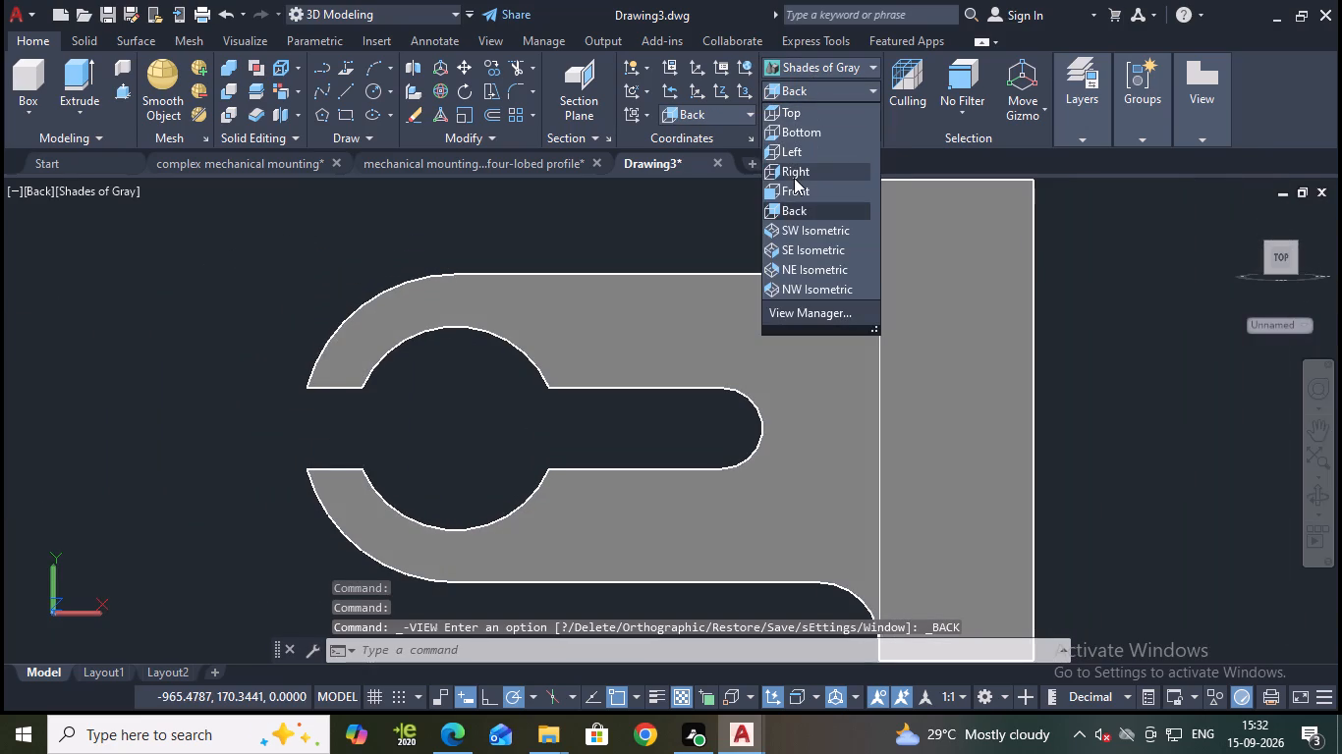
In the Left view, draw a horizontal line 20 long across the block face, joining the midpoints of its two long edges.
{"action": "left_click", "coordinate": [797, 84]}
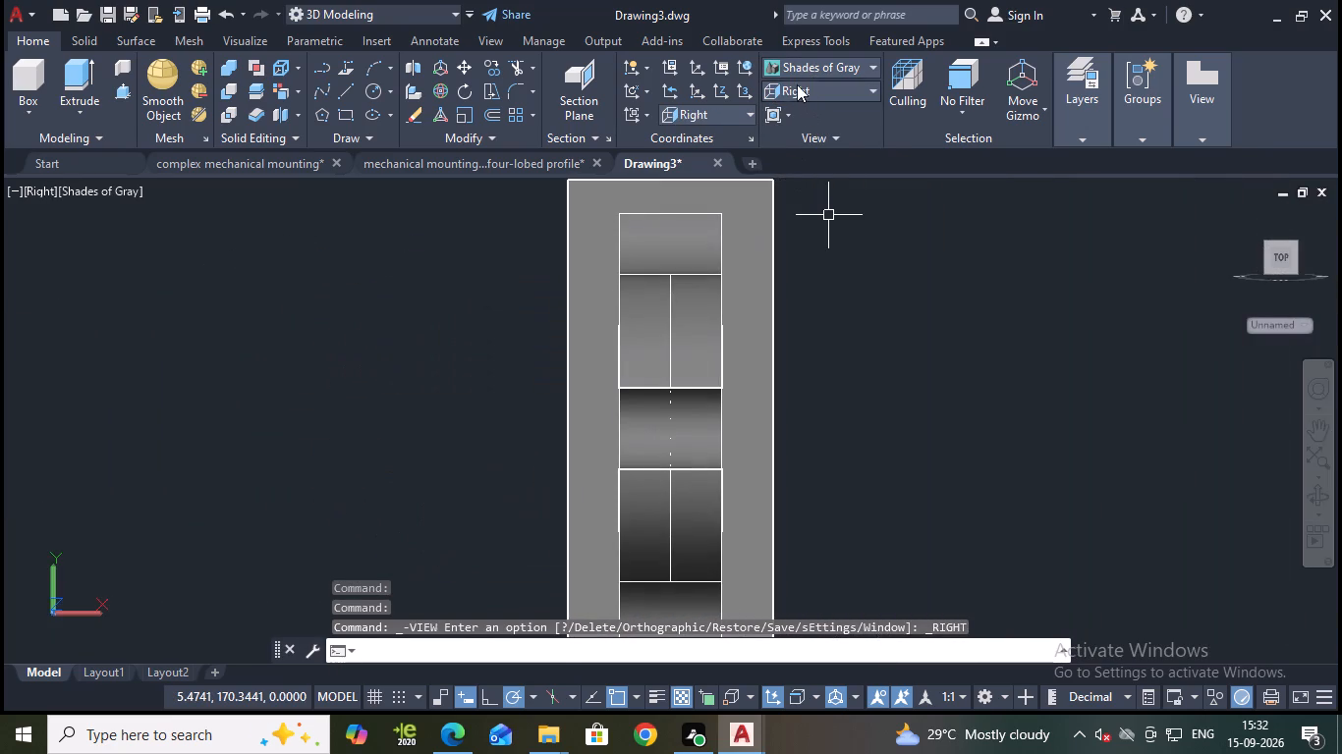
{"action": "left_click", "coordinate": [795, 89]}
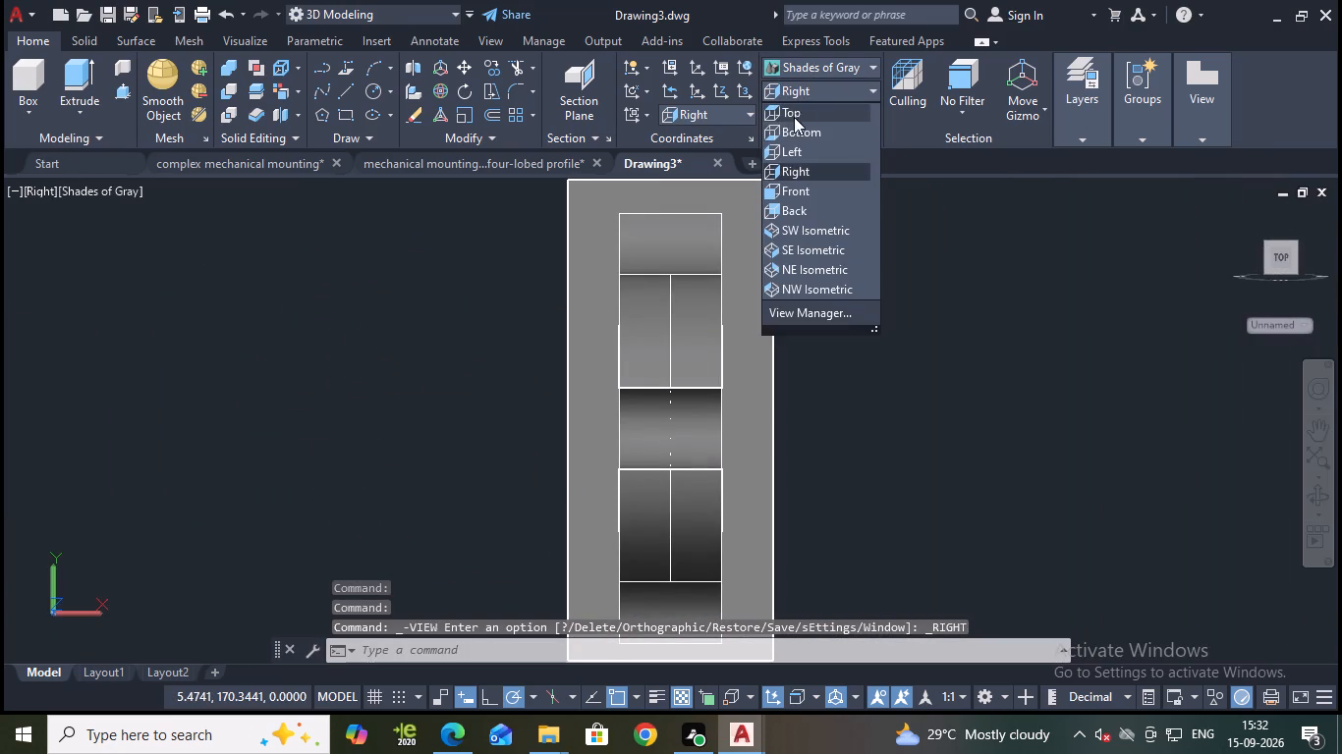
{"action": "left_click", "coordinate": [794, 156]}
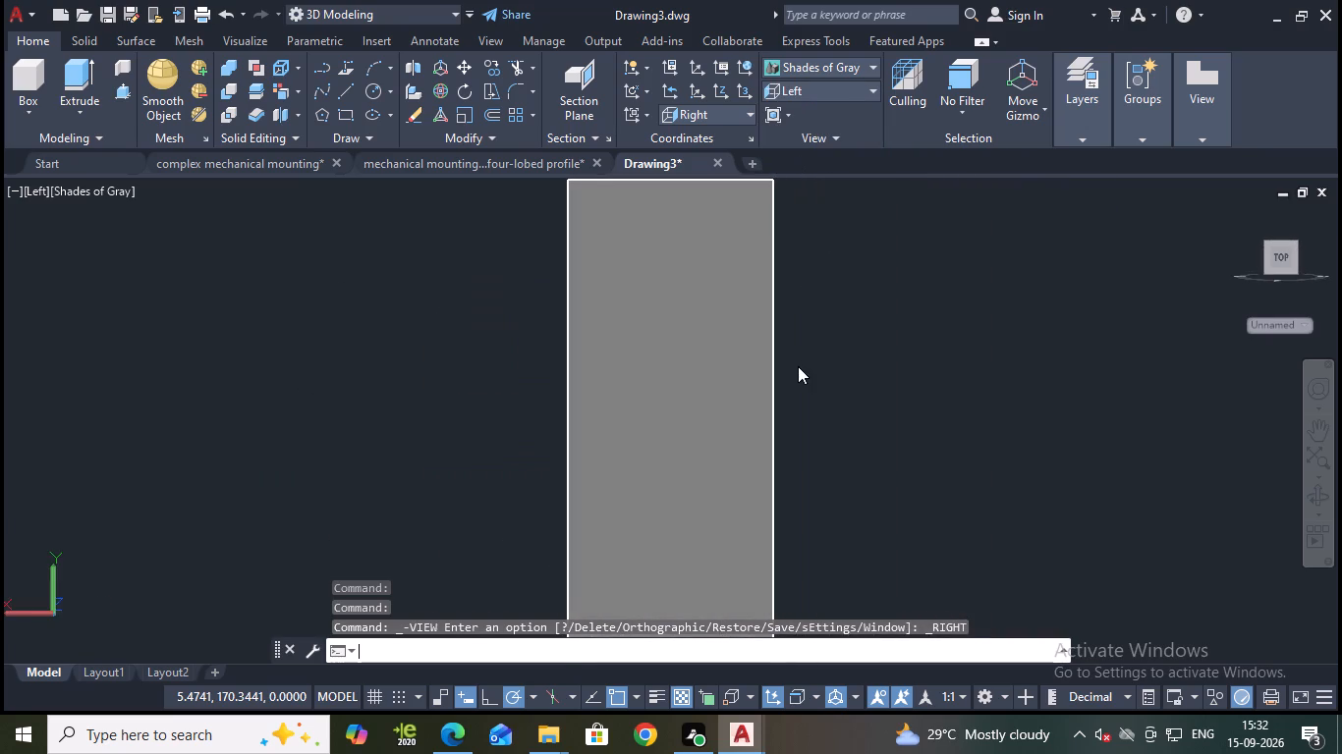
{"action": "scroll", "coordinate": [798, 366], "scroll_direction": "down", "scroll_amount": 1}
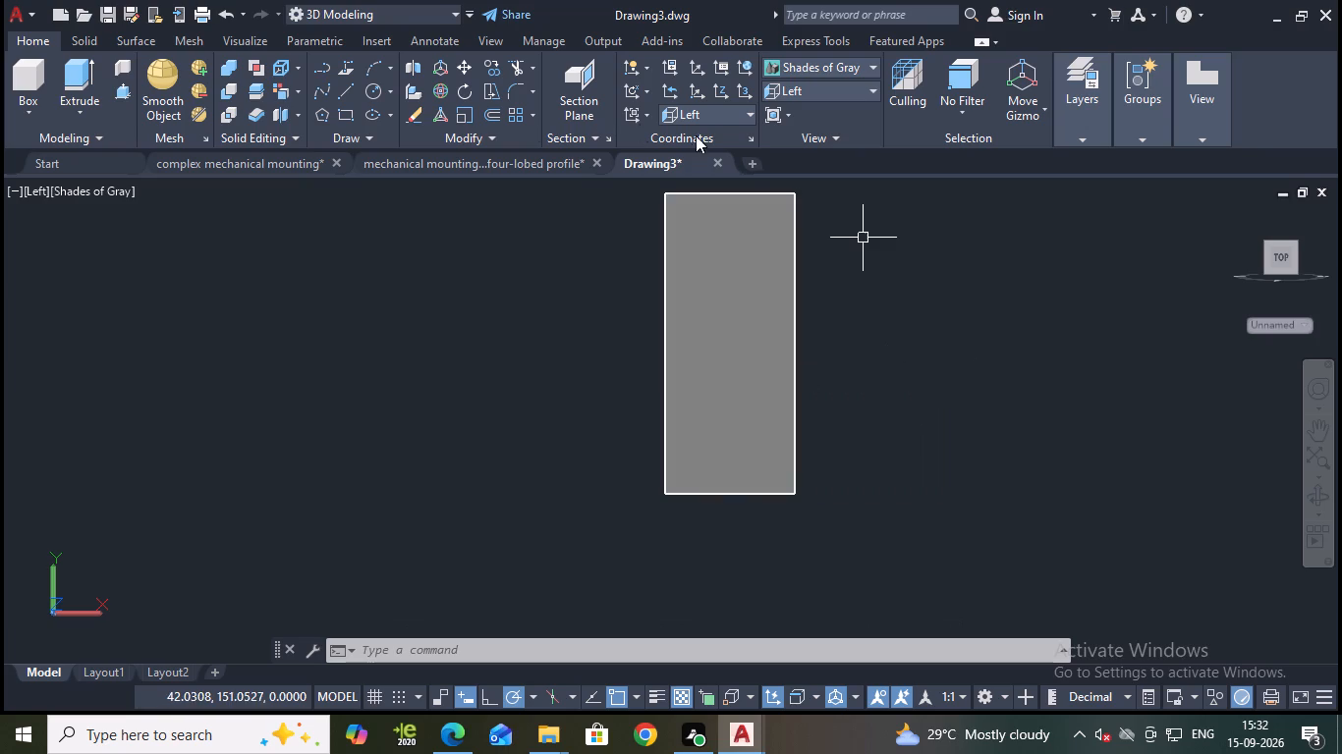
{"action": "left_click", "coordinate": [372, 88]}
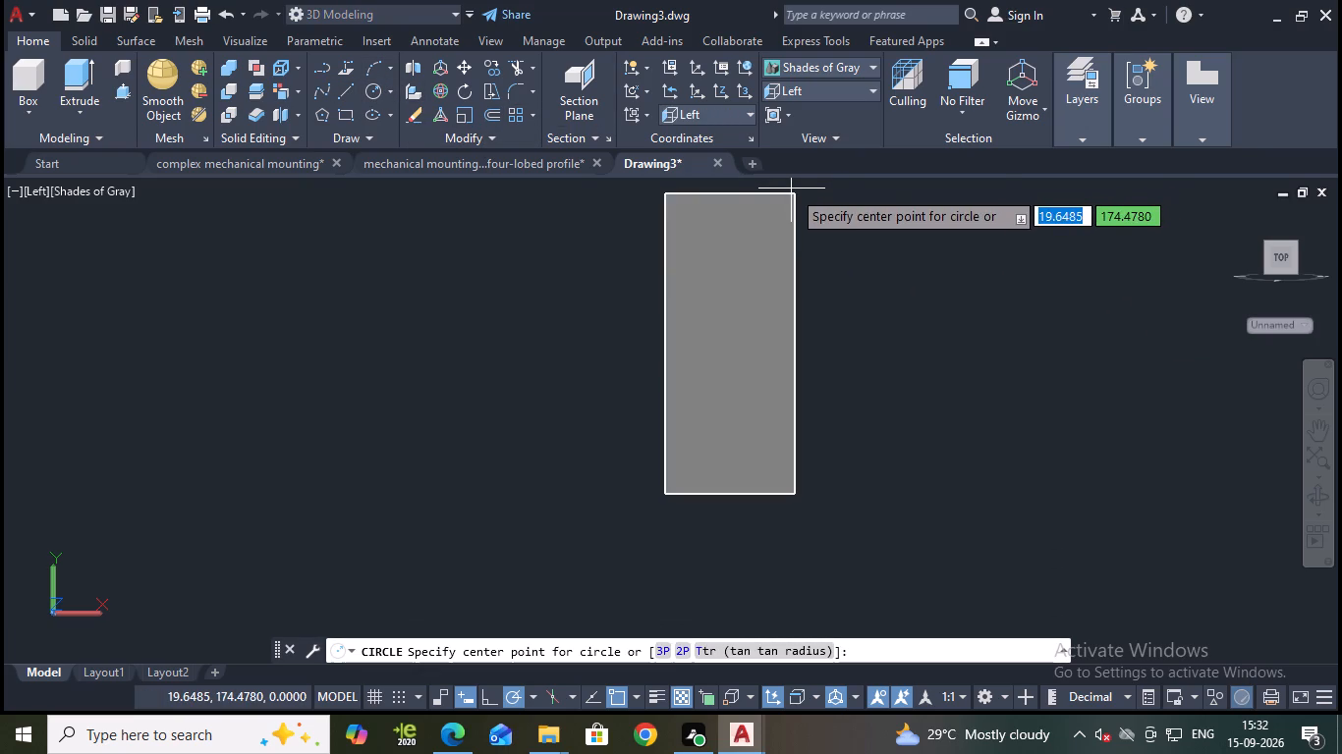
{"action": "left_click", "coordinate": [352, 86]}
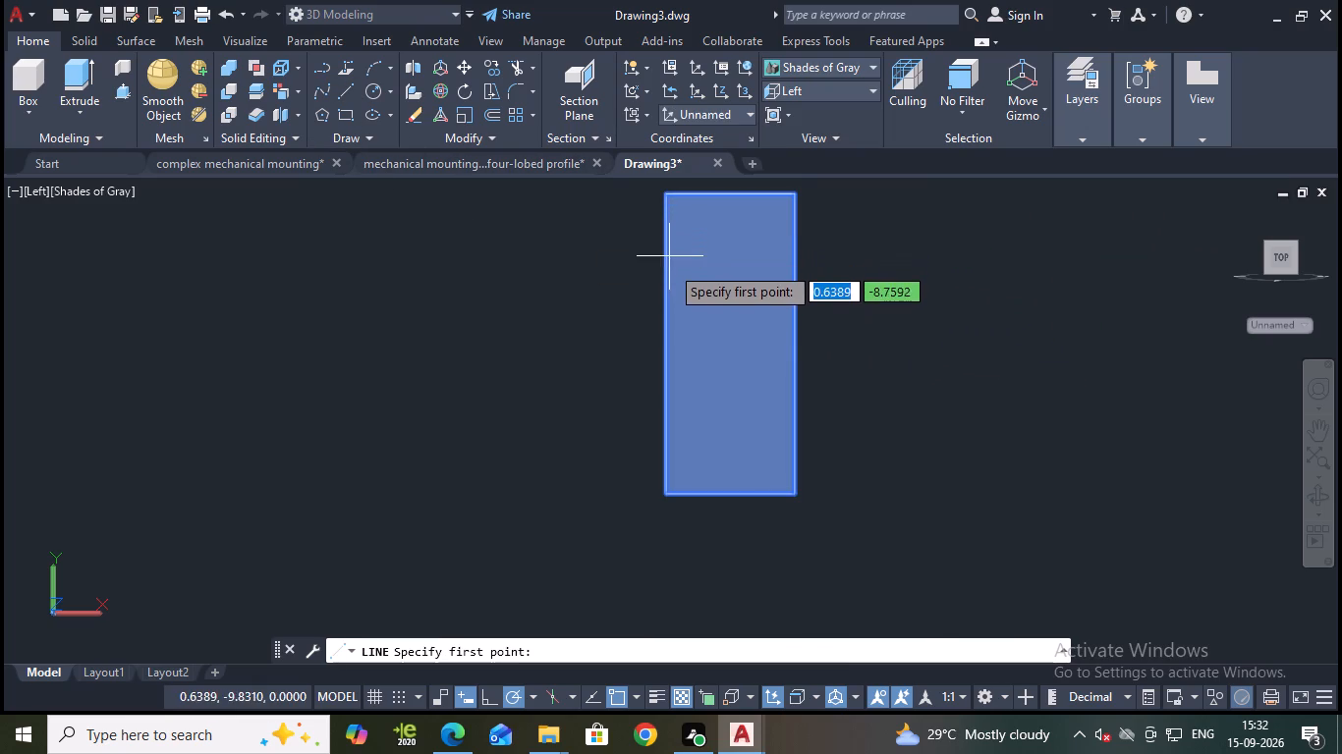
{"action": "left_click", "coordinate": [667, 347]}
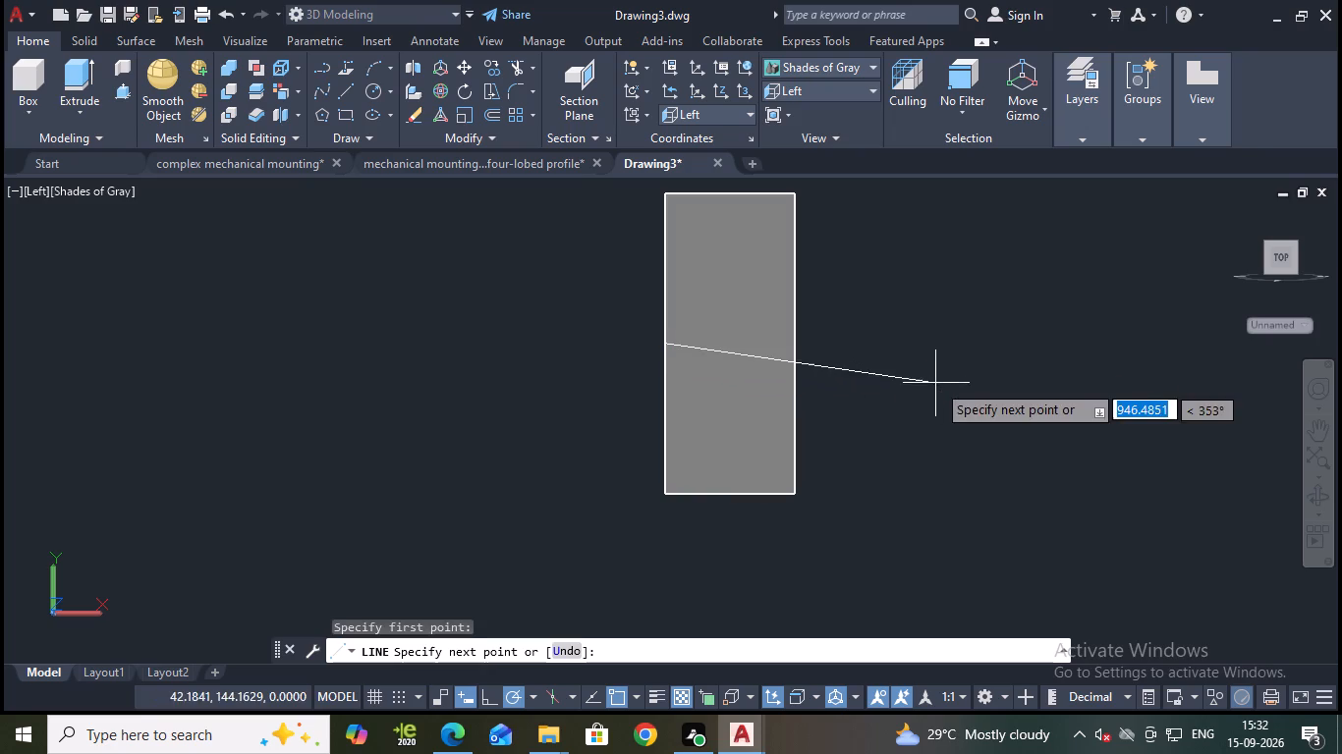
{"action": "left_click", "coordinate": [794, 347]}
{"action": "scroll", "coordinate": [854, 330], "scroll_direction": "up", "scroll_amount": 1}
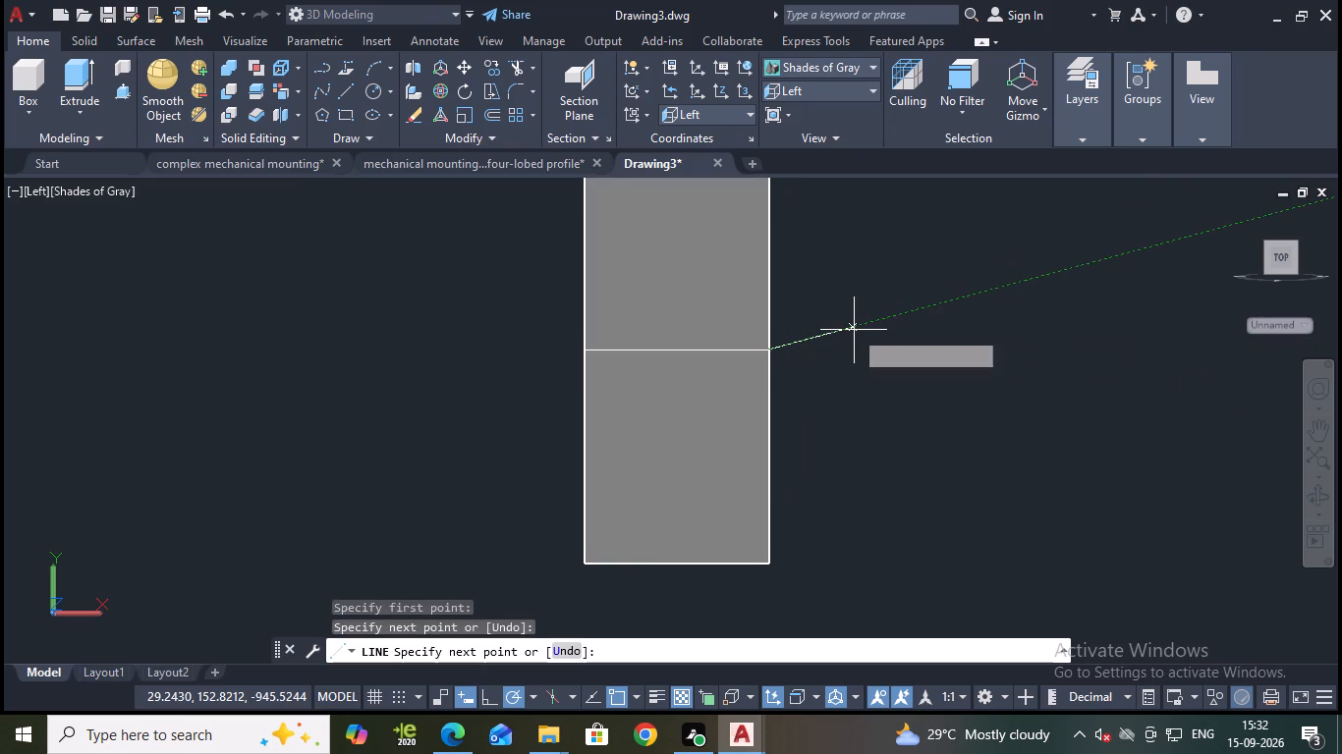
{"action": "key", "text": "Escape"}
{"action": "scroll", "coordinate": [854, 330], "scroll_direction": "down", "scroll_amount": 1}
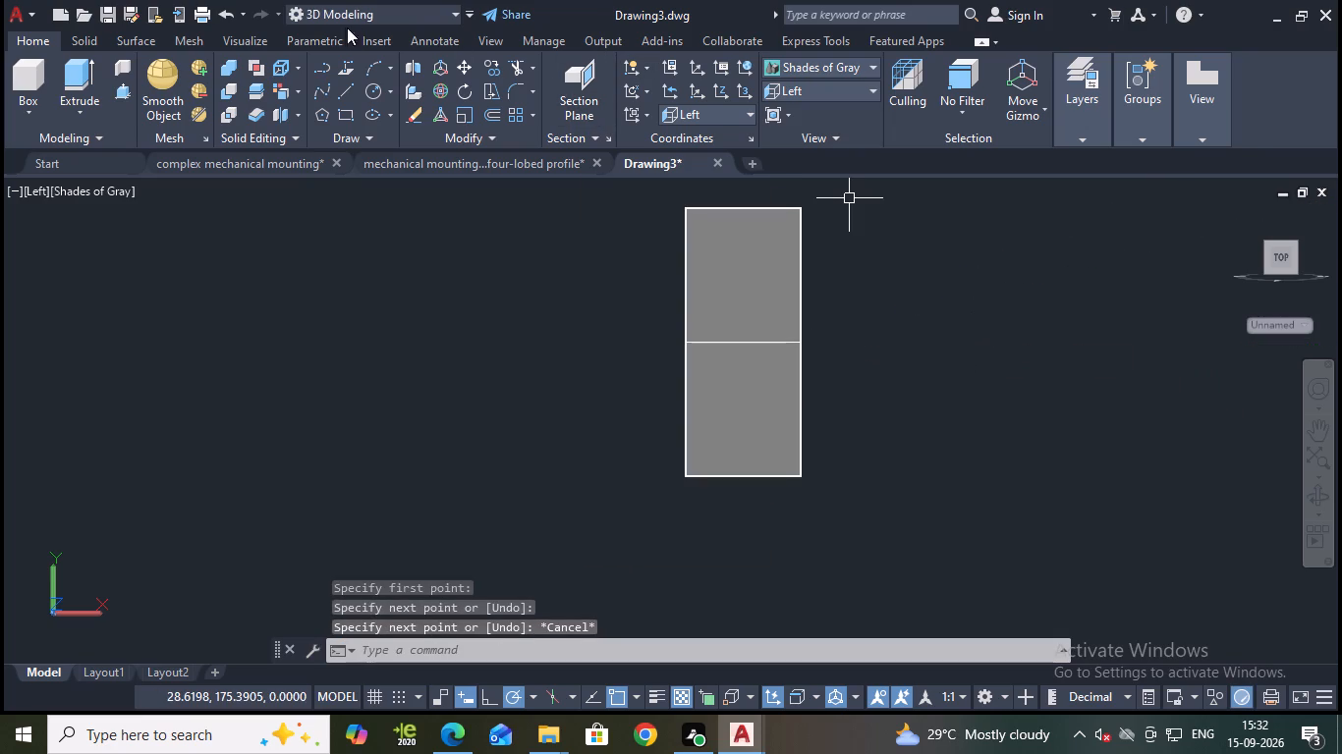
Draw a vertical line on the same block face from the midpoint of its upper edge to the midpoint of its lower edge.
{"action": "left_click", "coordinate": [342, 88]}
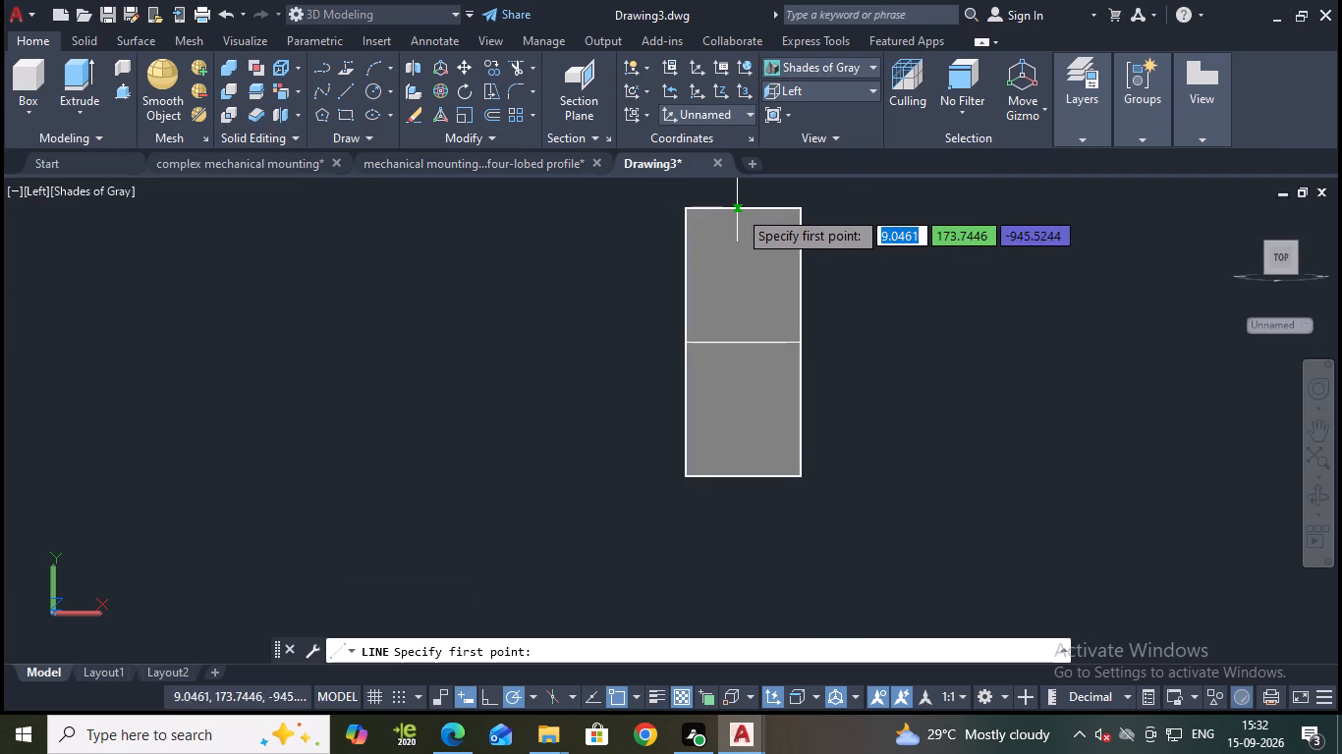
{"action": "left_click", "coordinate": [743, 206]}
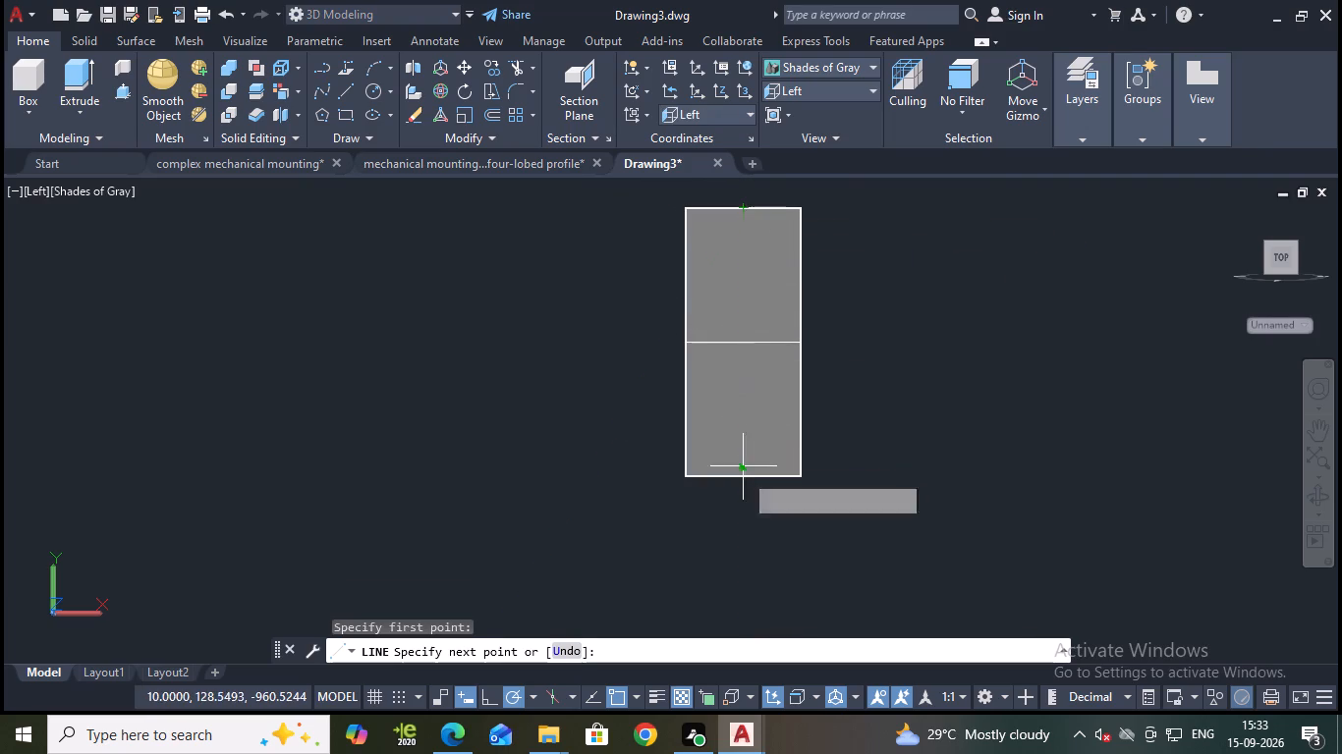
{"action": "left_click", "coordinate": [742, 477]}
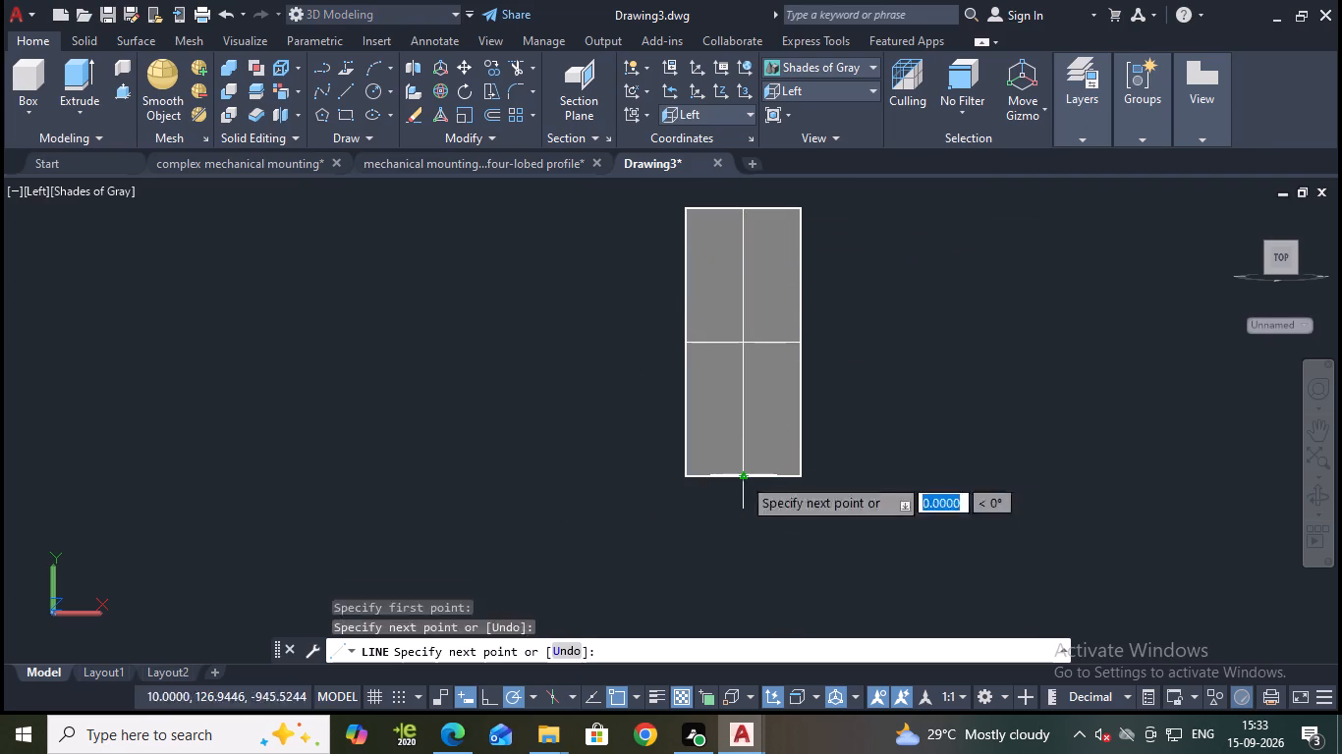
{"action": "key", "text": "Escape"}
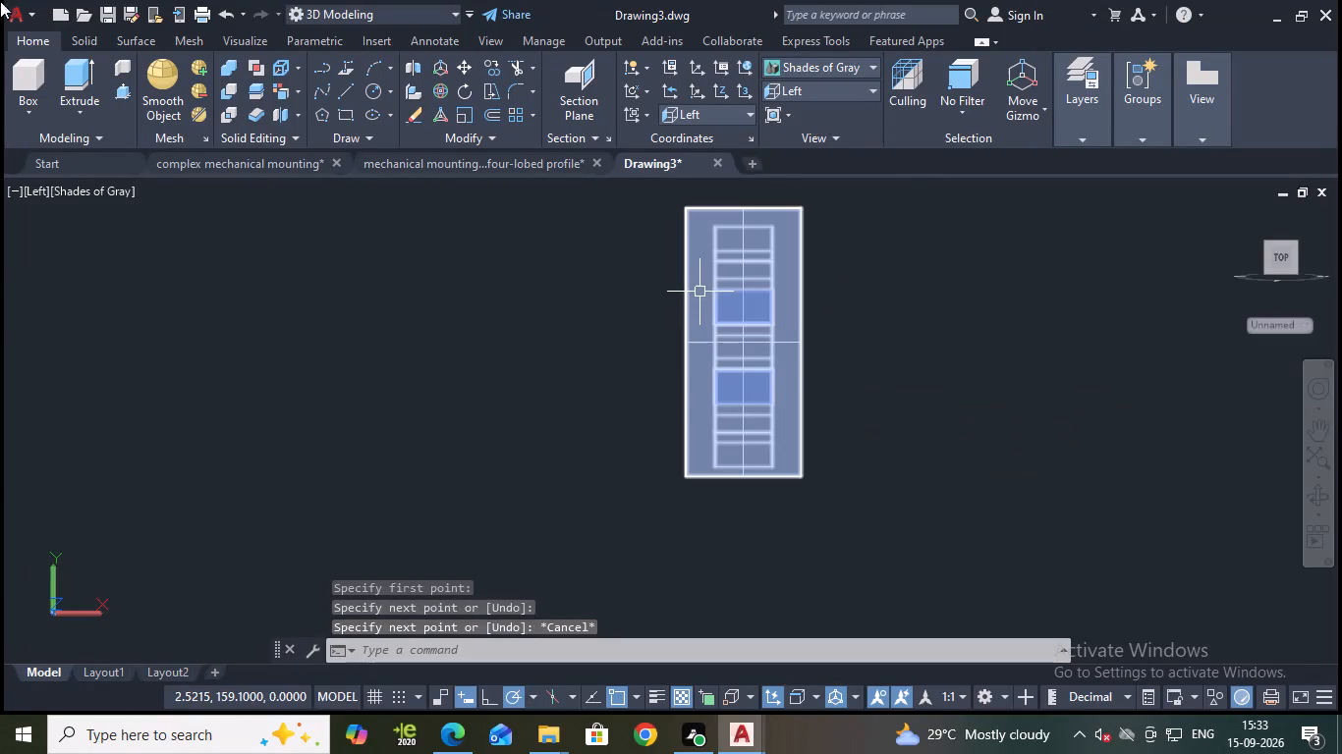
Draw a 16.2 diameter circle on the block face, centred where the two centre lines cross.
{"action": "left_click", "coordinate": [371, 97]}
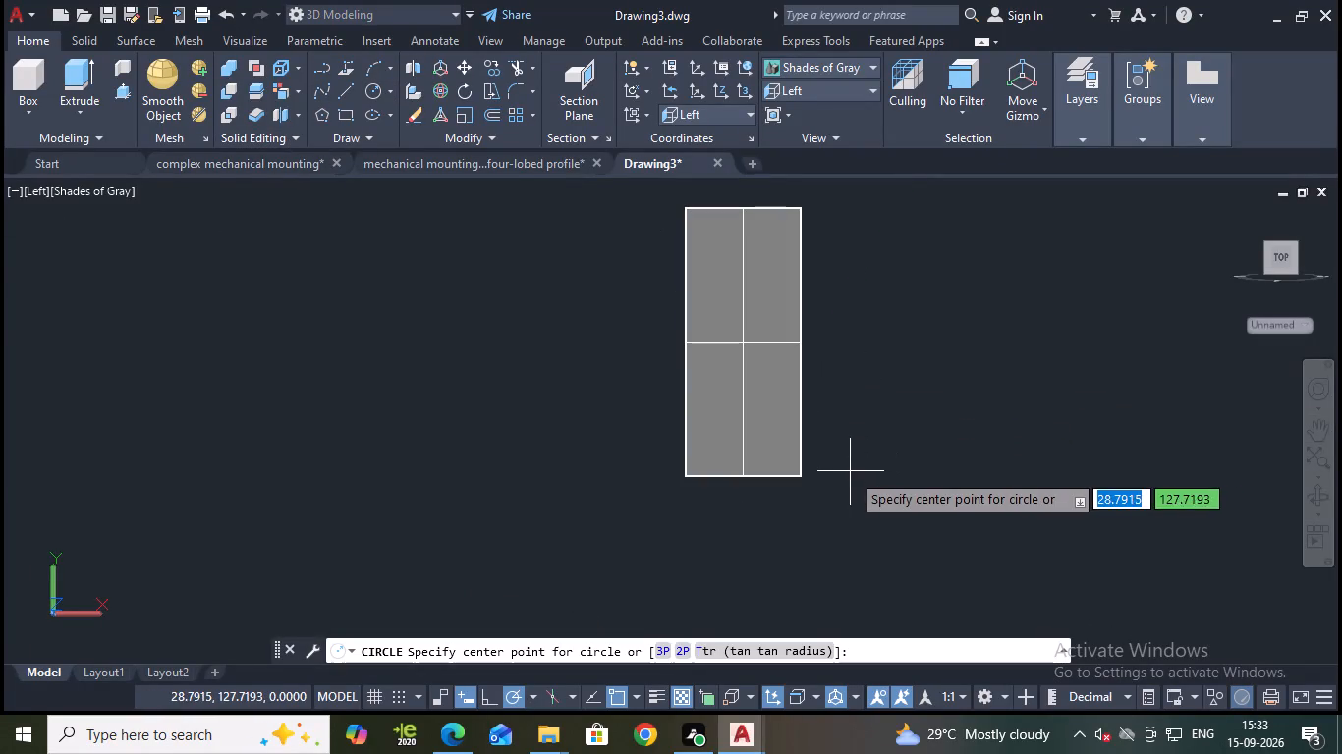
{"action": "left_click", "coordinate": [747, 346]}
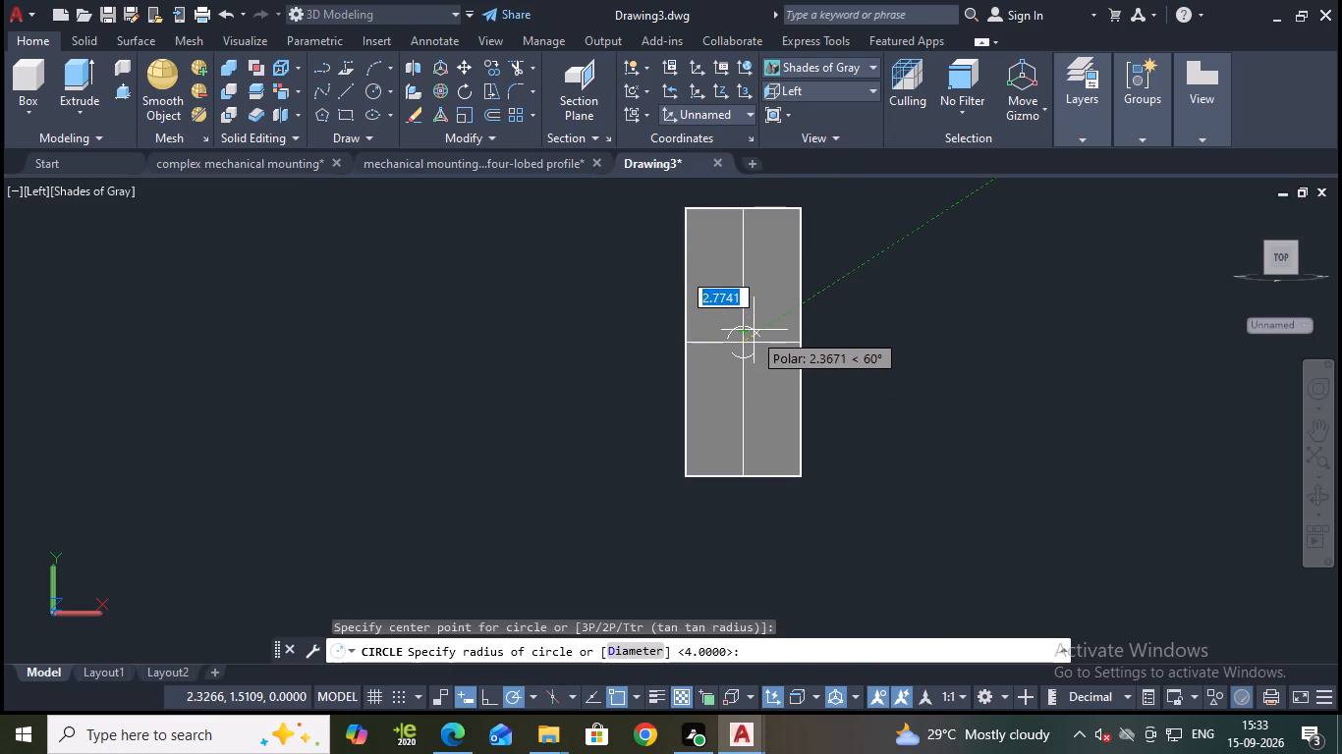
{"action": "key", "text": "d"}
{"action": "key", "text": "Return"}
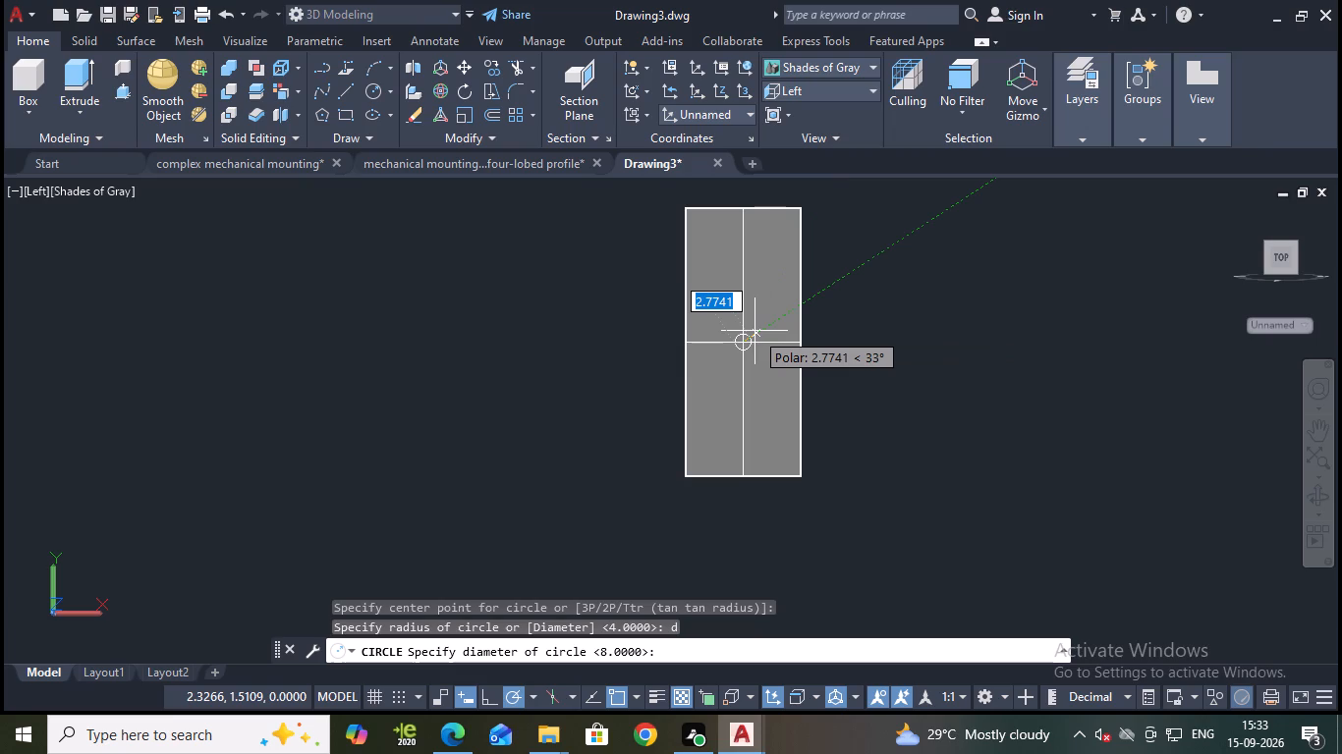
{"action": "type", "text": "16.2"}
{"action": "key", "text": "Return"}
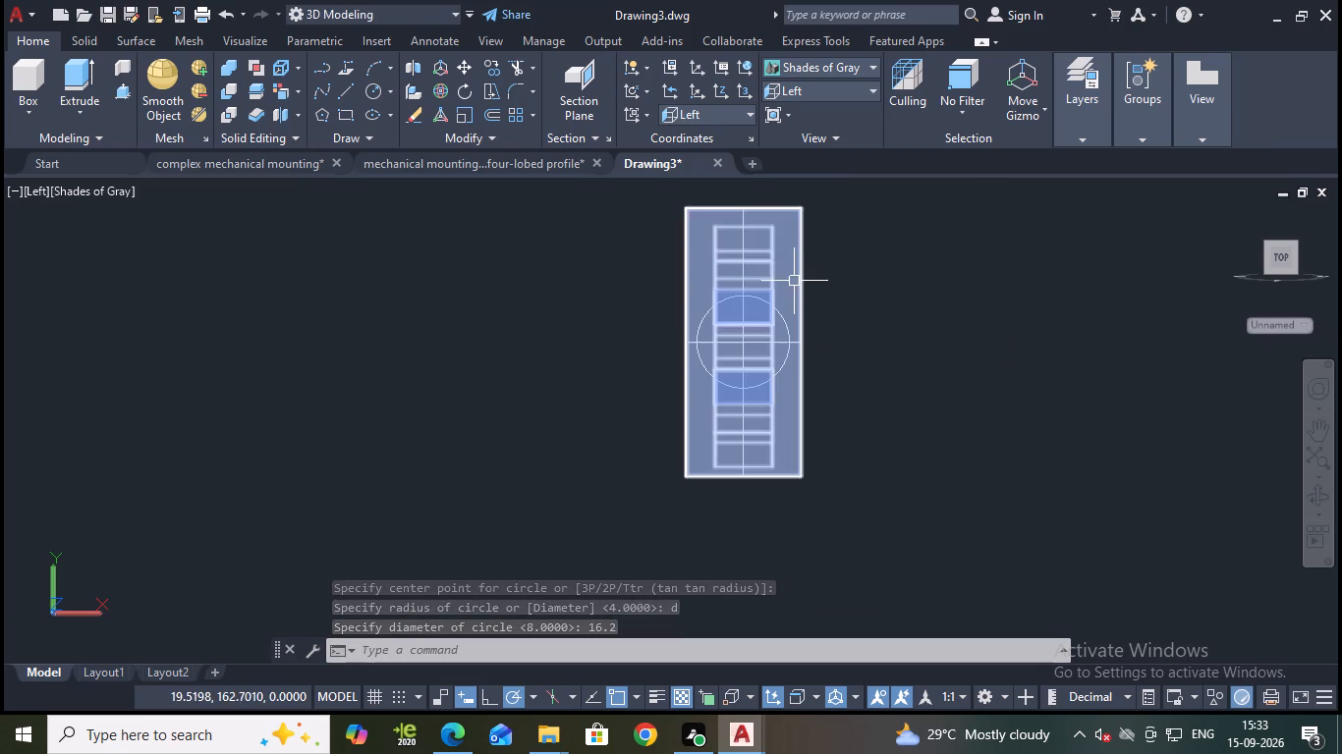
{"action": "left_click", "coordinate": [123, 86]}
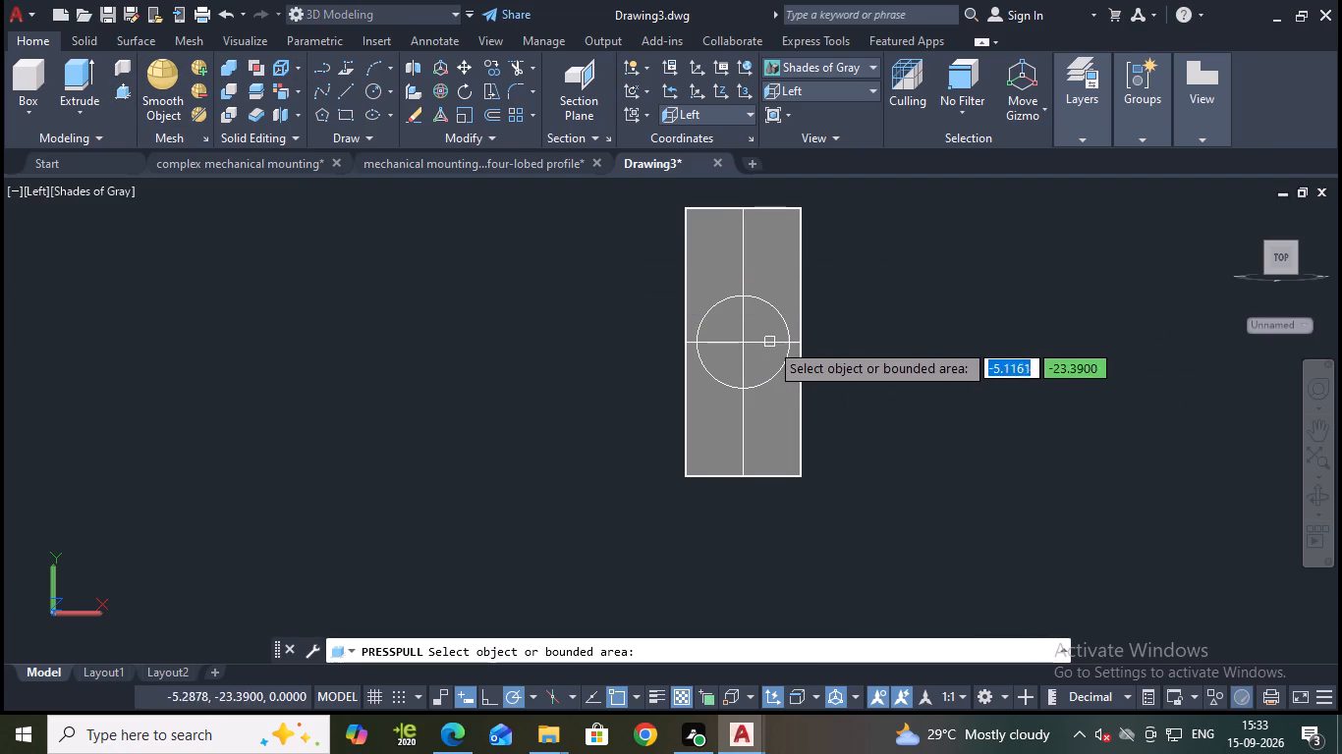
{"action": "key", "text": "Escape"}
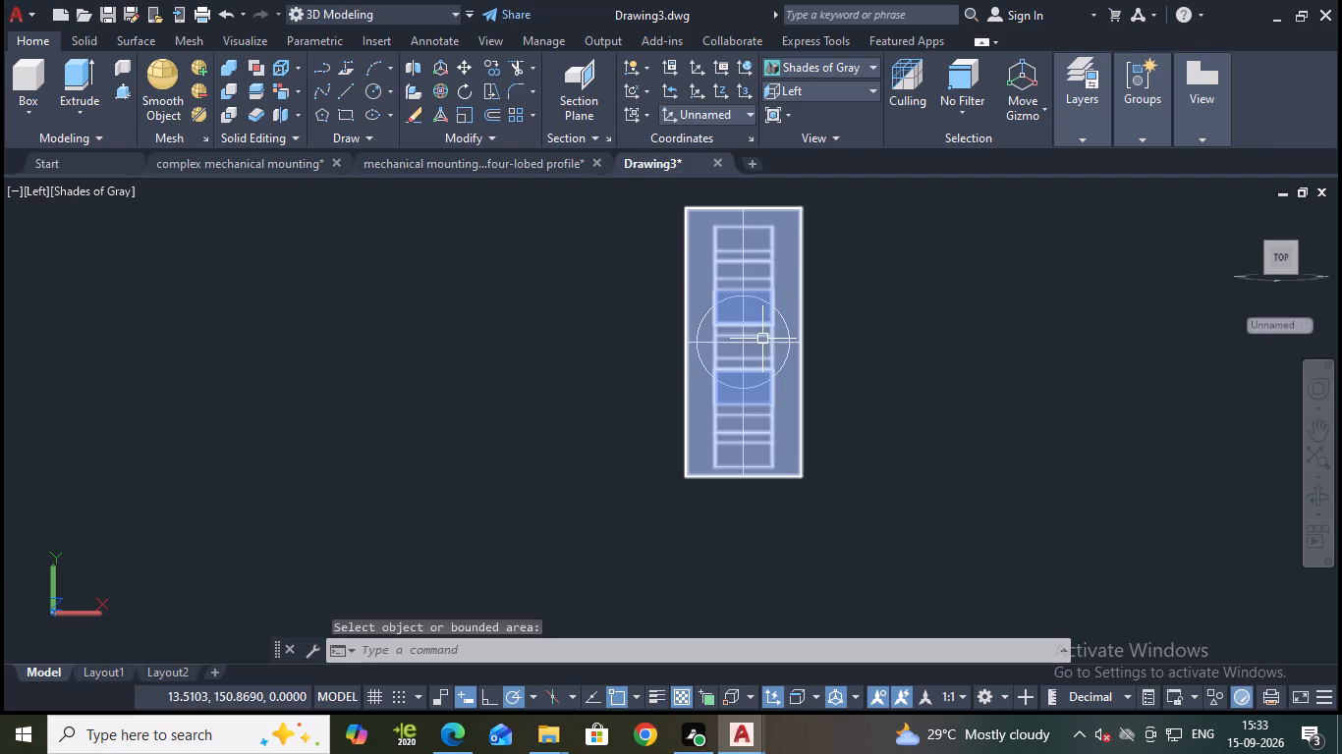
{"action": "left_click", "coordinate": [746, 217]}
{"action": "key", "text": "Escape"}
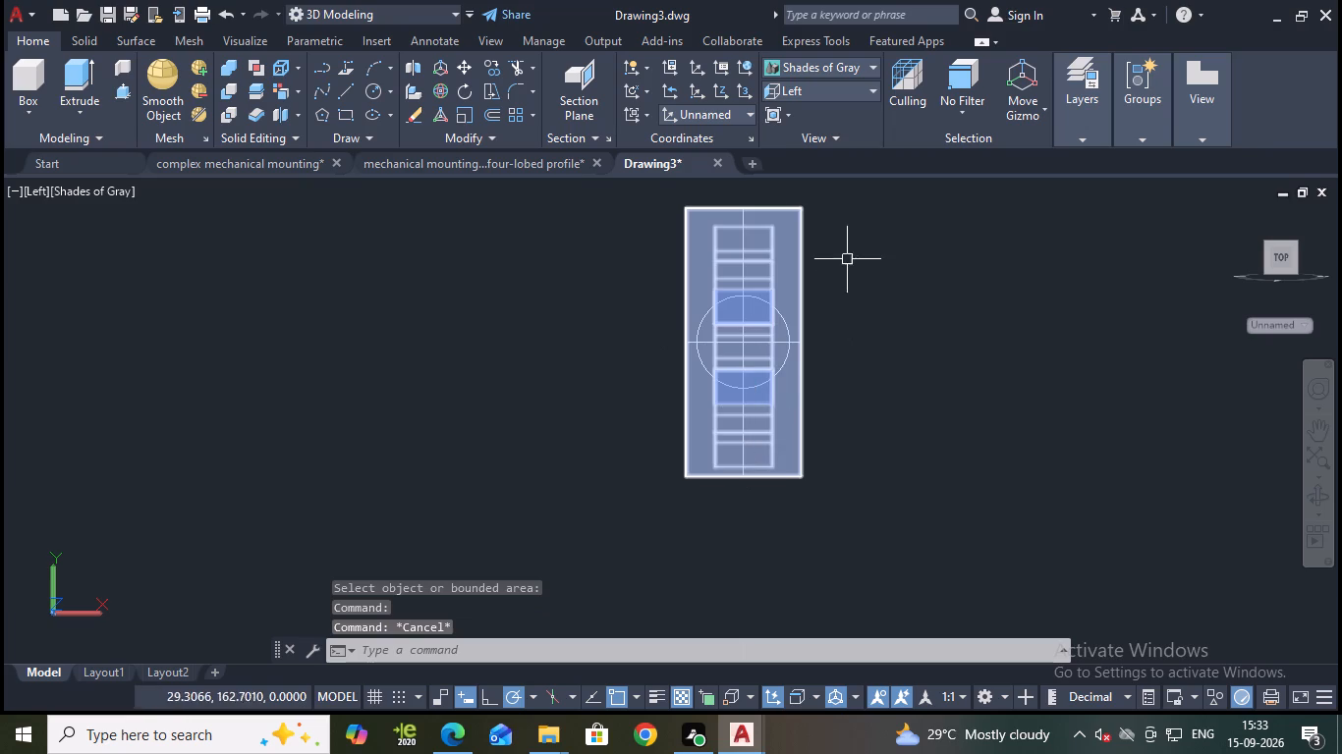
Erase the horizontal and vertical centre lines from the block face in 2D Wireframe, and restore the Shades of Gray style.
{"action": "left_click", "coordinate": [881, 72]}
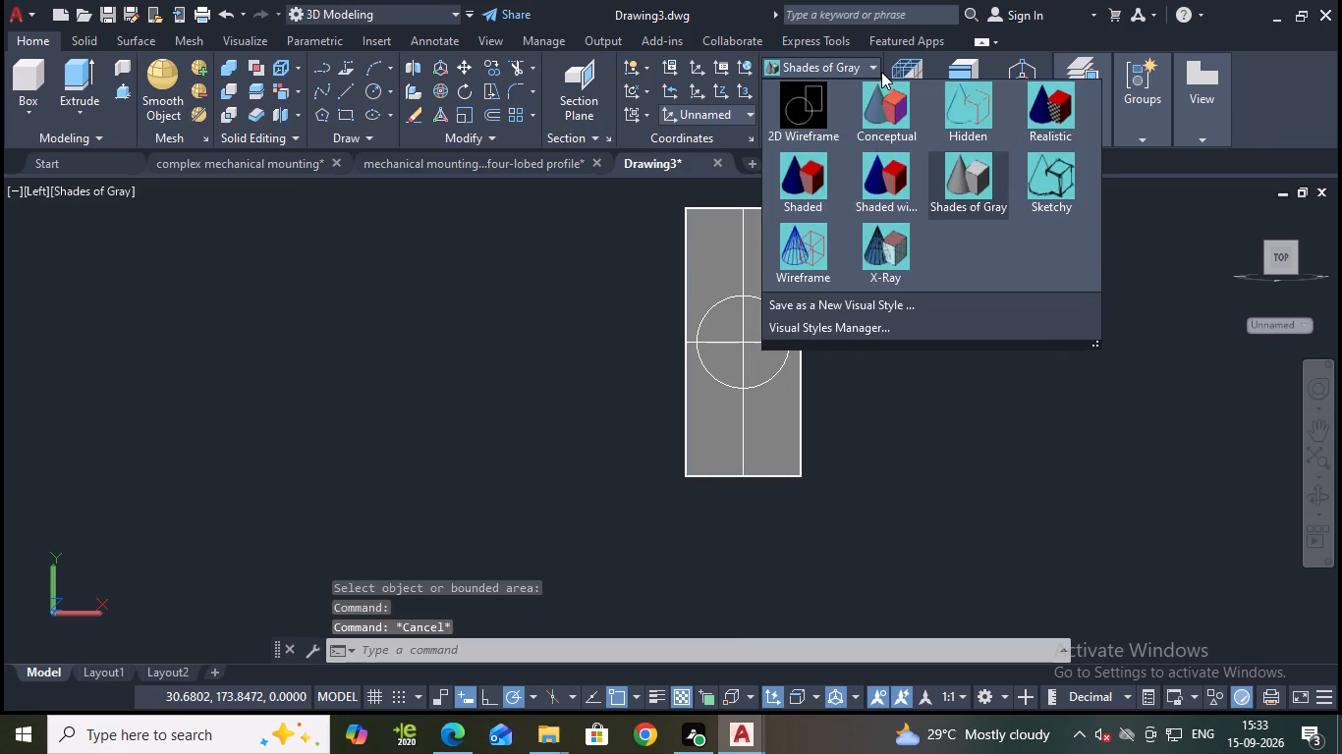
{"action": "left_click", "coordinate": [780, 106]}
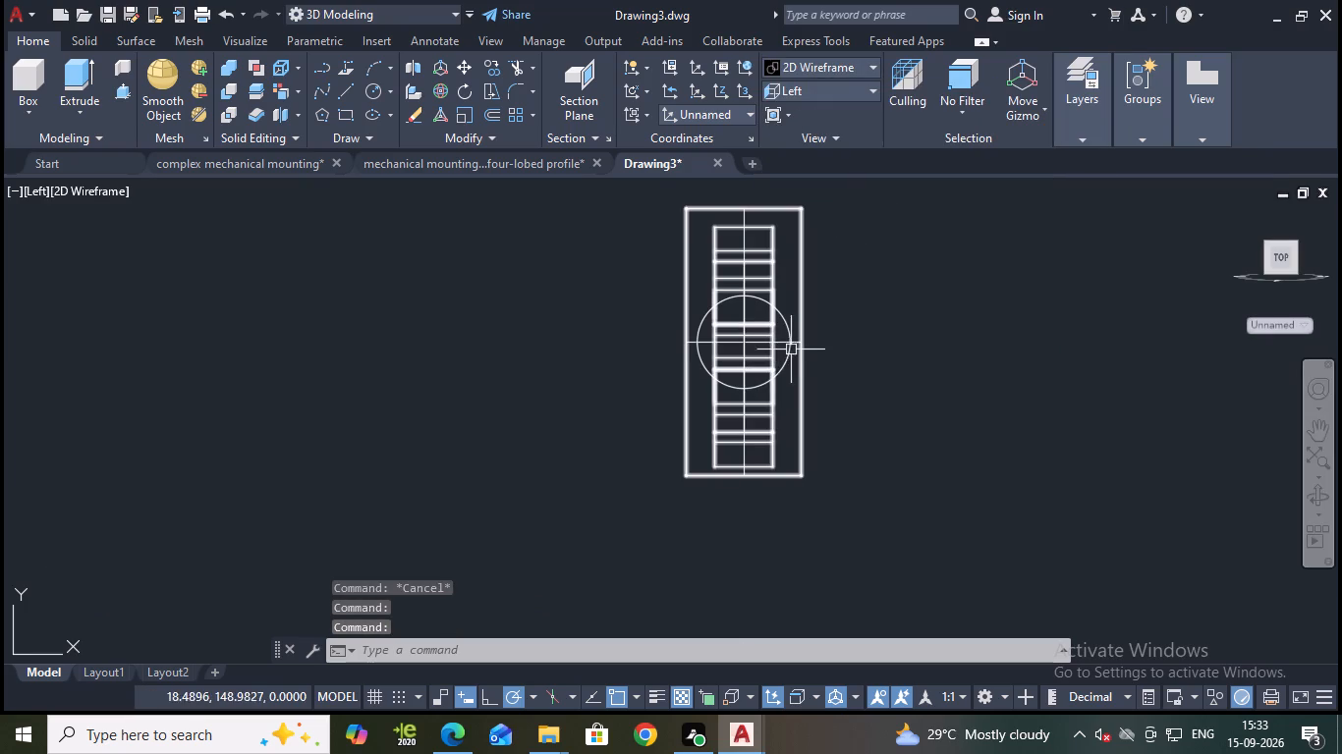
{"action": "left_click", "coordinate": [780, 344]}
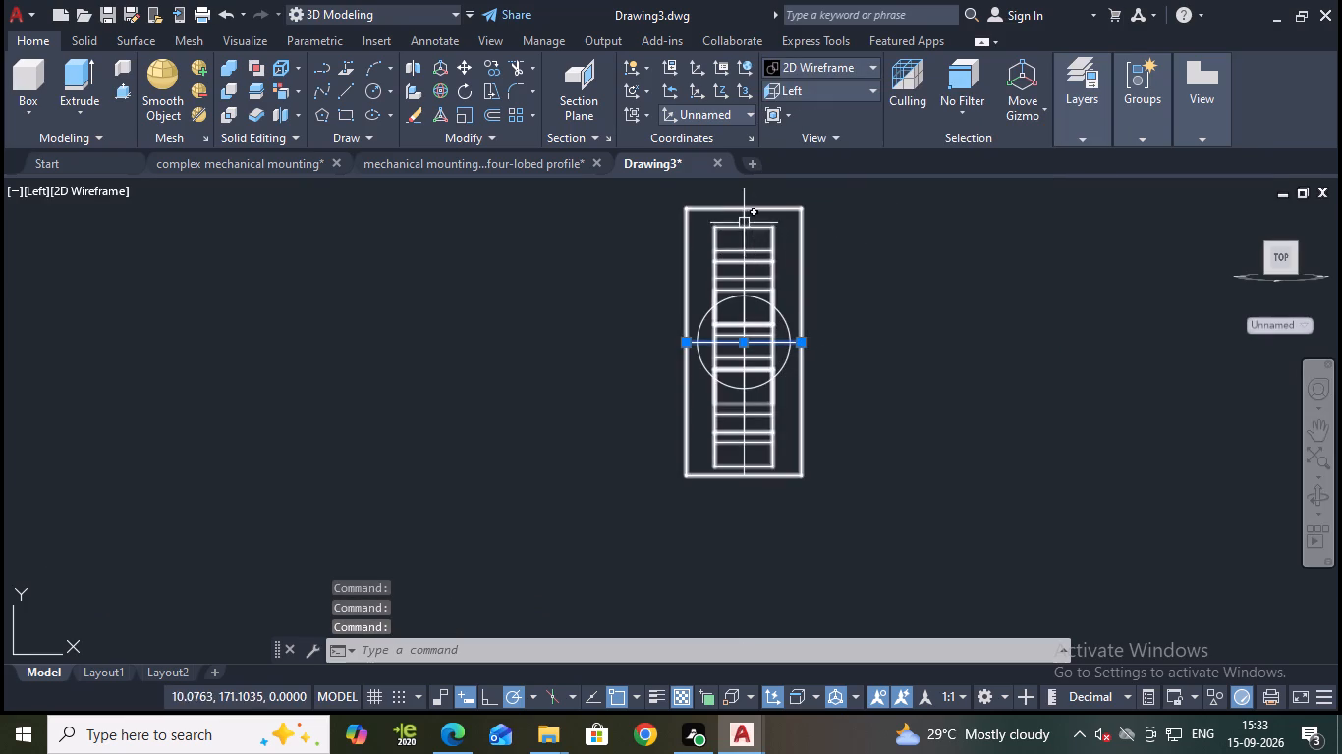
{"action": "left_click", "coordinate": [742, 221]}
{"action": "key", "text": "e"}
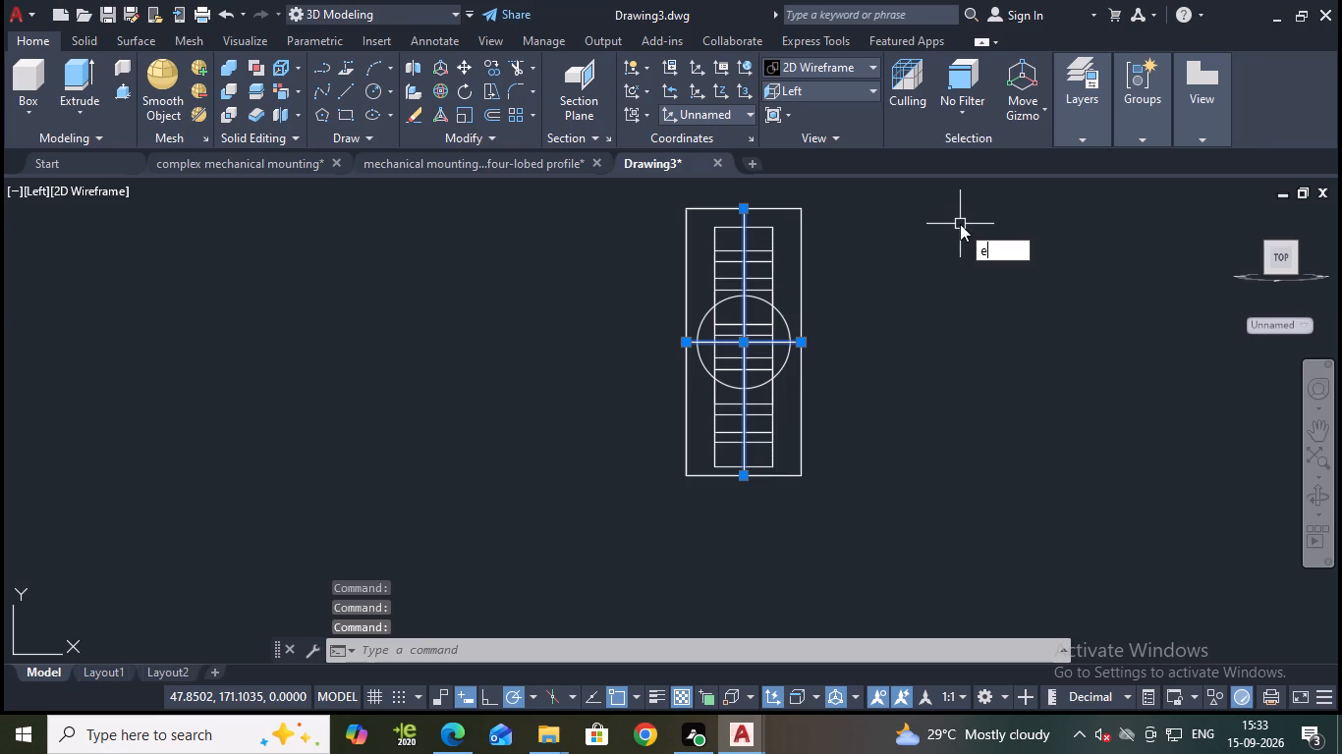
{"action": "key", "text": "Return"}
{"action": "left_click", "coordinate": [830, 63]}
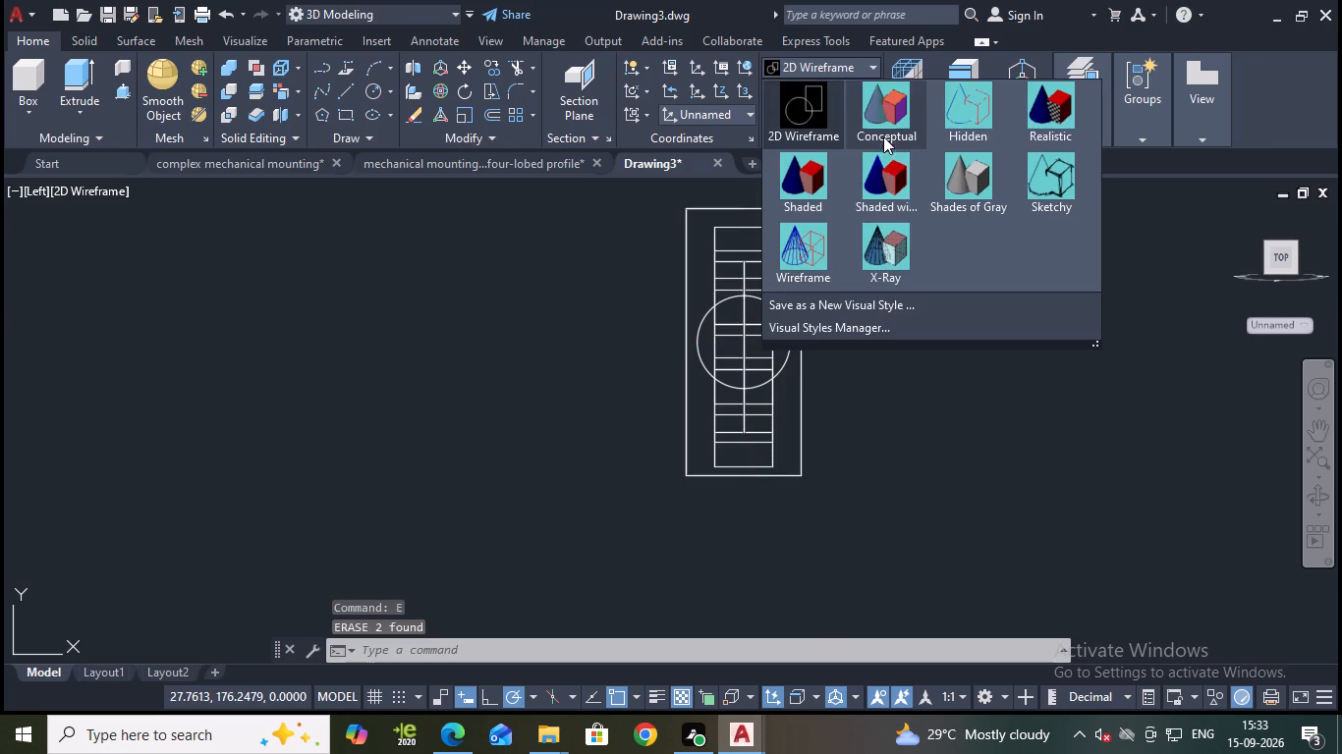
{"action": "left_click", "coordinate": [937, 169]}
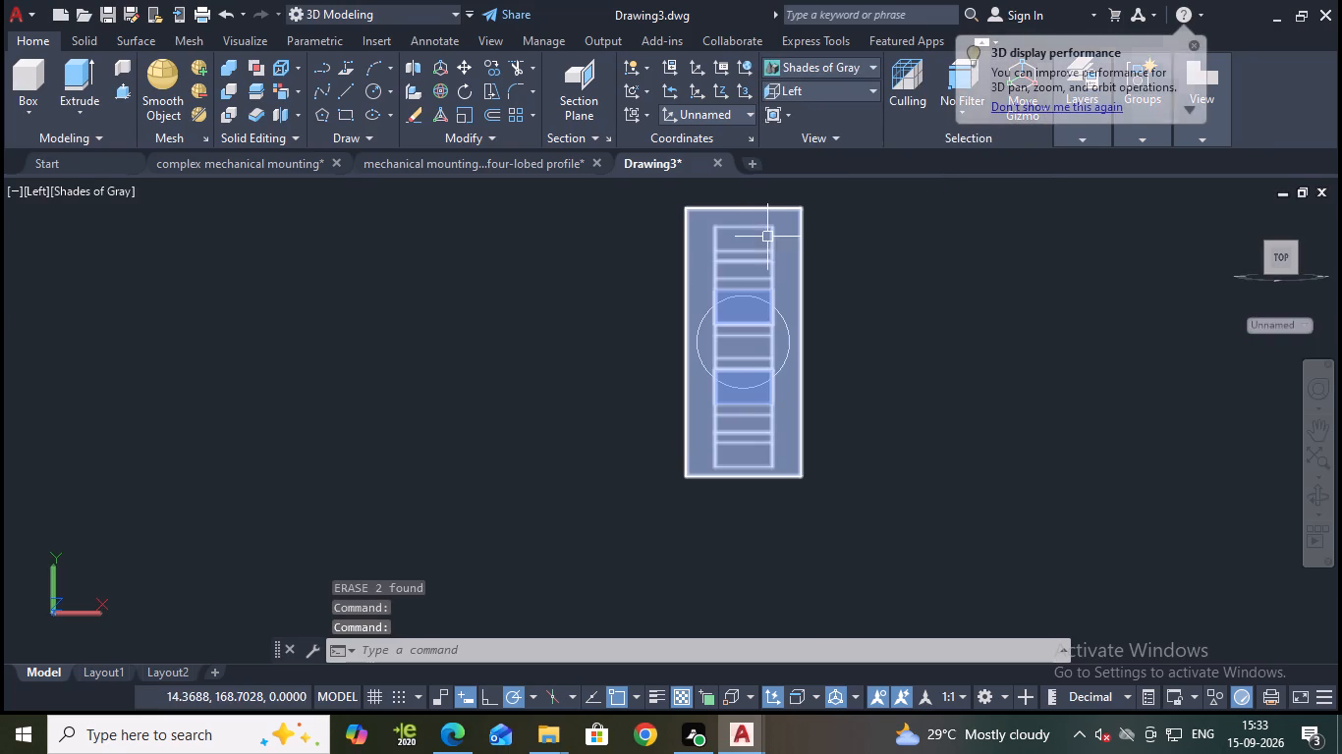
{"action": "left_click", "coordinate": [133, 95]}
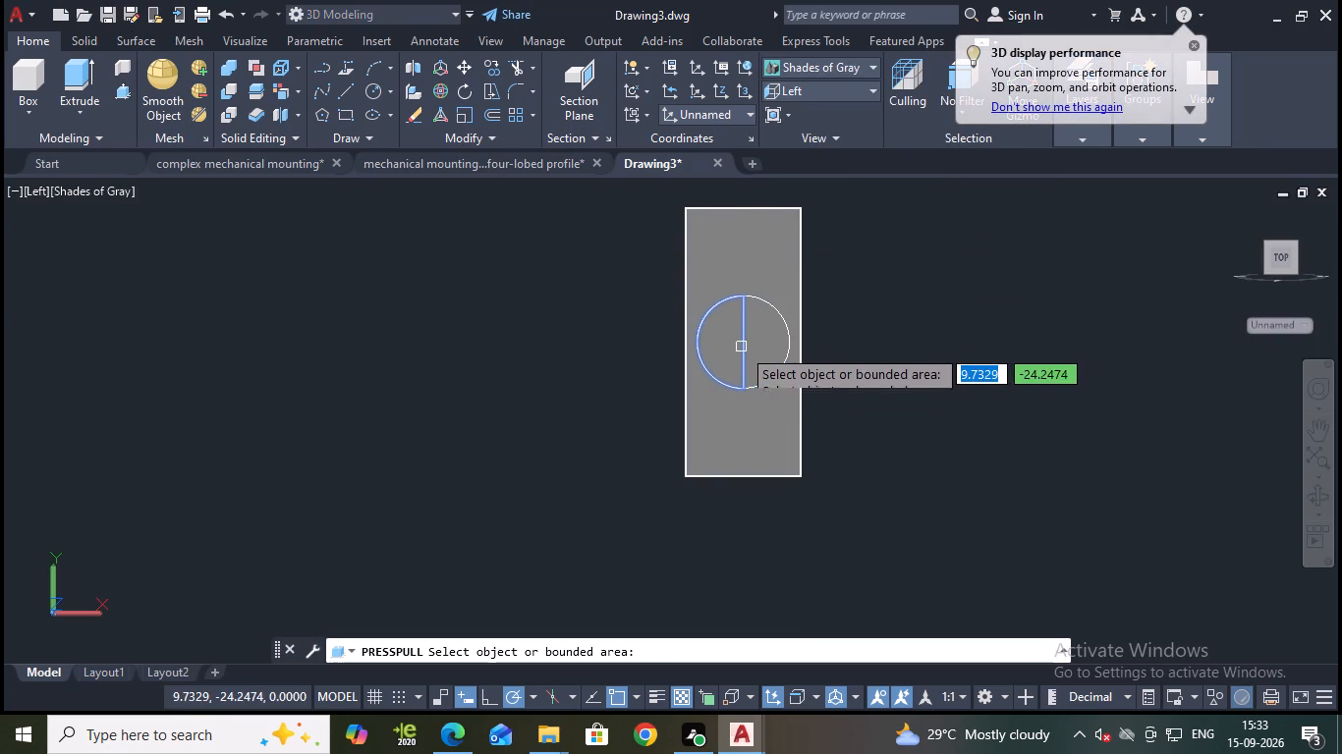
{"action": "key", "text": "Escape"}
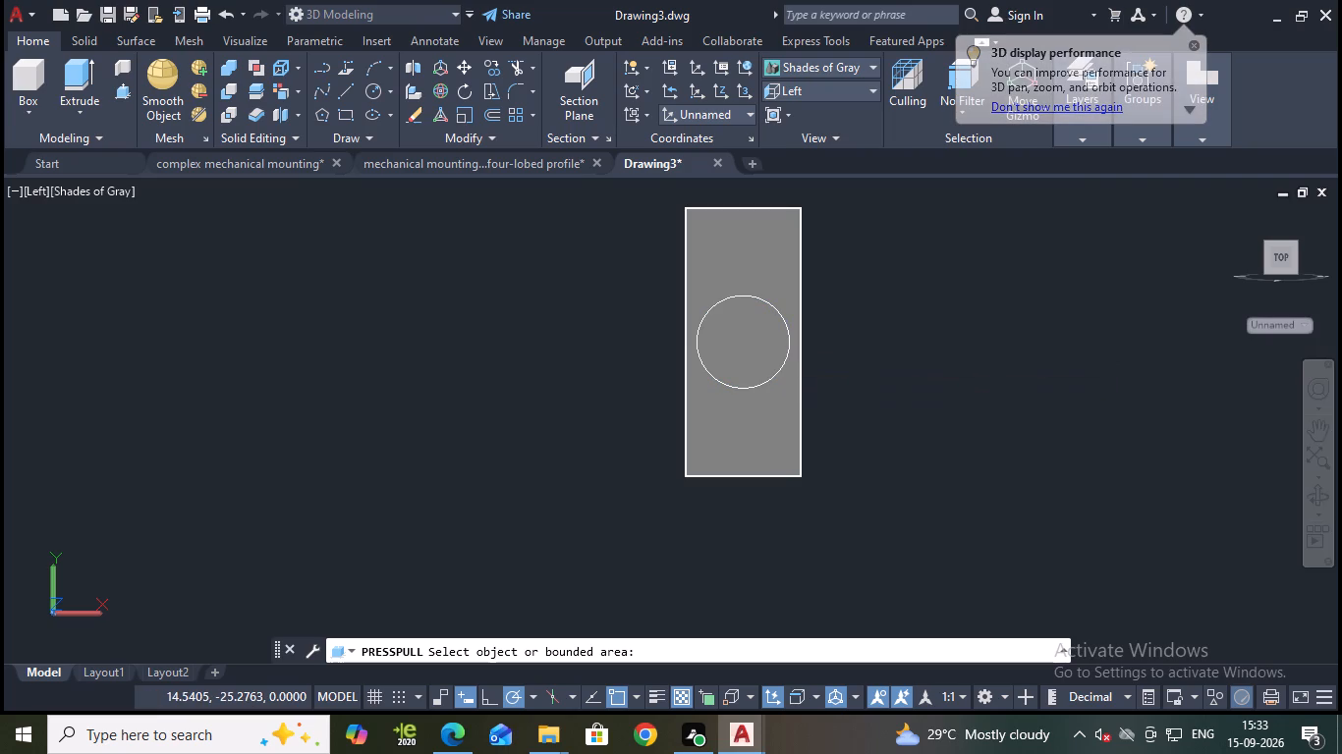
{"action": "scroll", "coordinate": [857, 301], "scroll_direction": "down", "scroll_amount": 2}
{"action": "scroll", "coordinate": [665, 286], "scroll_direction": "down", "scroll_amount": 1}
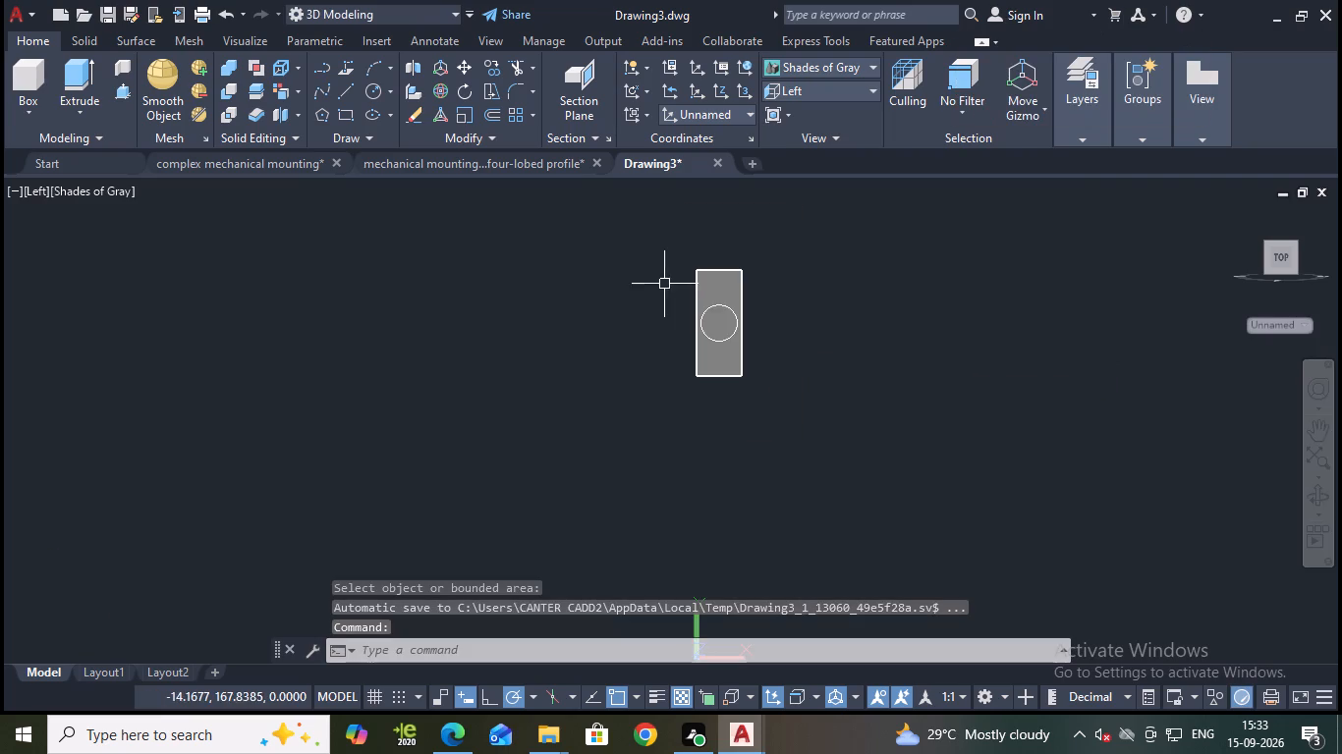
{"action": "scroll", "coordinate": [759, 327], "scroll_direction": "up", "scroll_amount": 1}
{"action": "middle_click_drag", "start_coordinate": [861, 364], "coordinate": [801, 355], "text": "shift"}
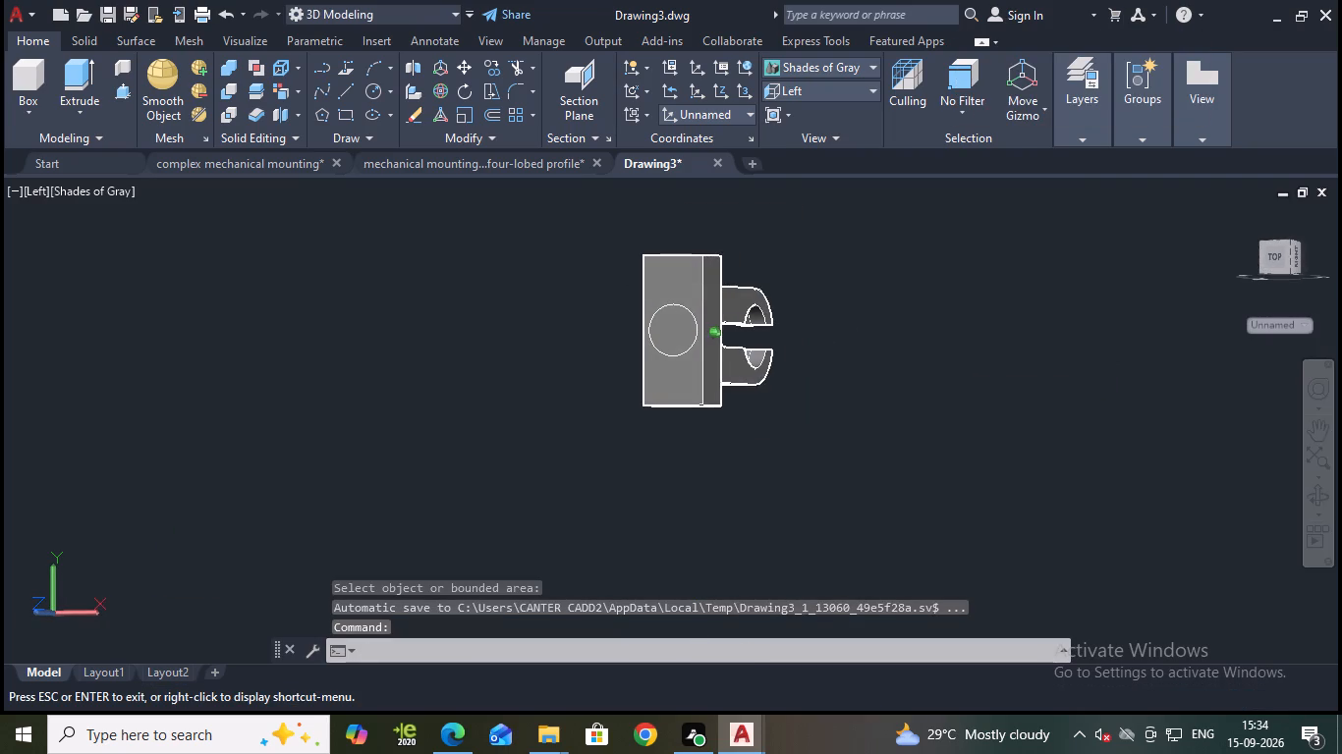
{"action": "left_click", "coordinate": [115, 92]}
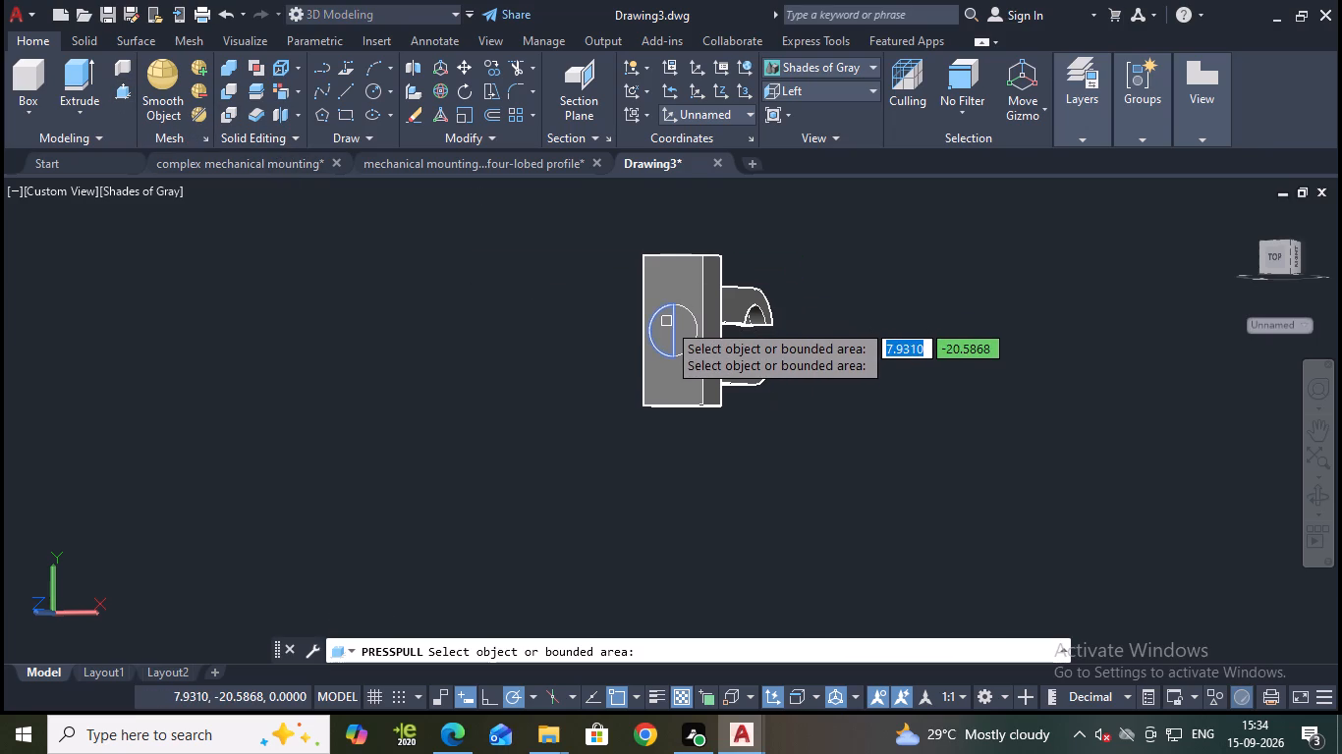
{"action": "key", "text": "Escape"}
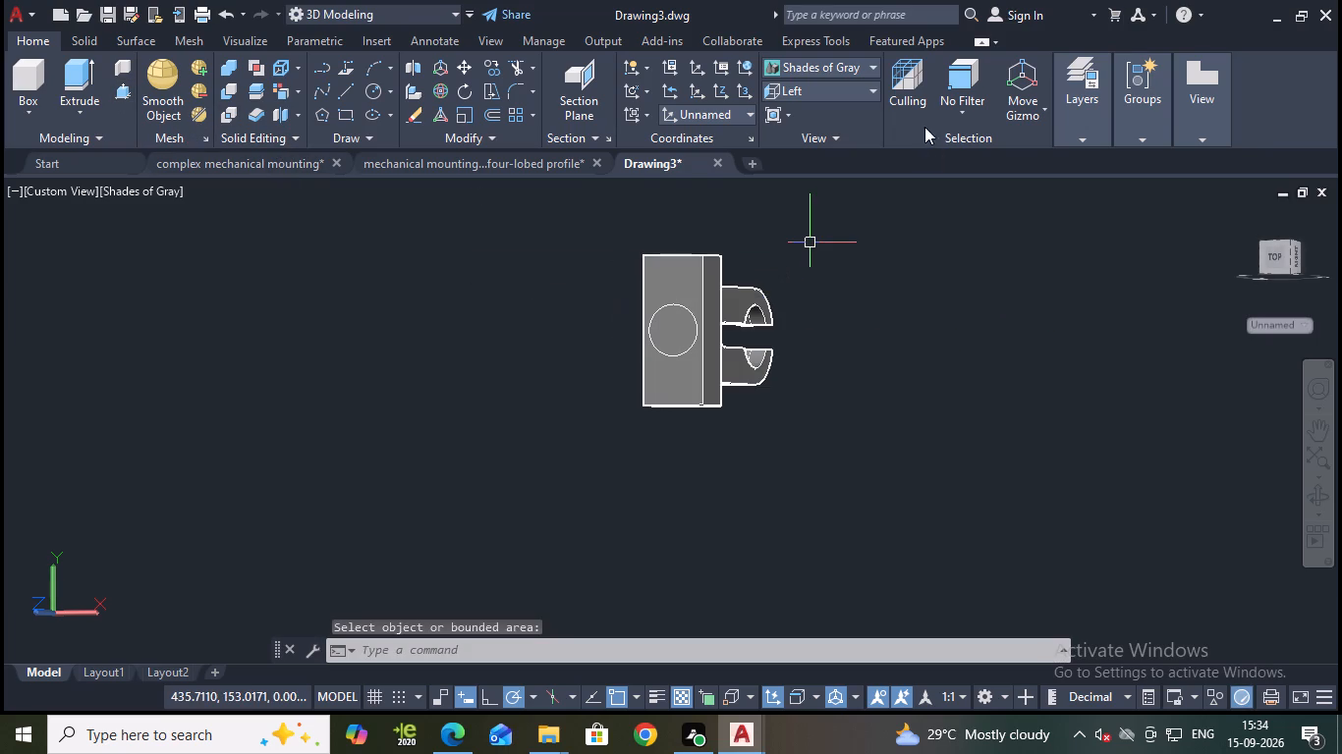
In the 2D Wireframe style, Presspull the circle on the block face 14 outward, away from the clamp arm.
{"action": "left_click", "coordinate": [846, 66]}
{"action": "left_click", "coordinate": [819, 114]}
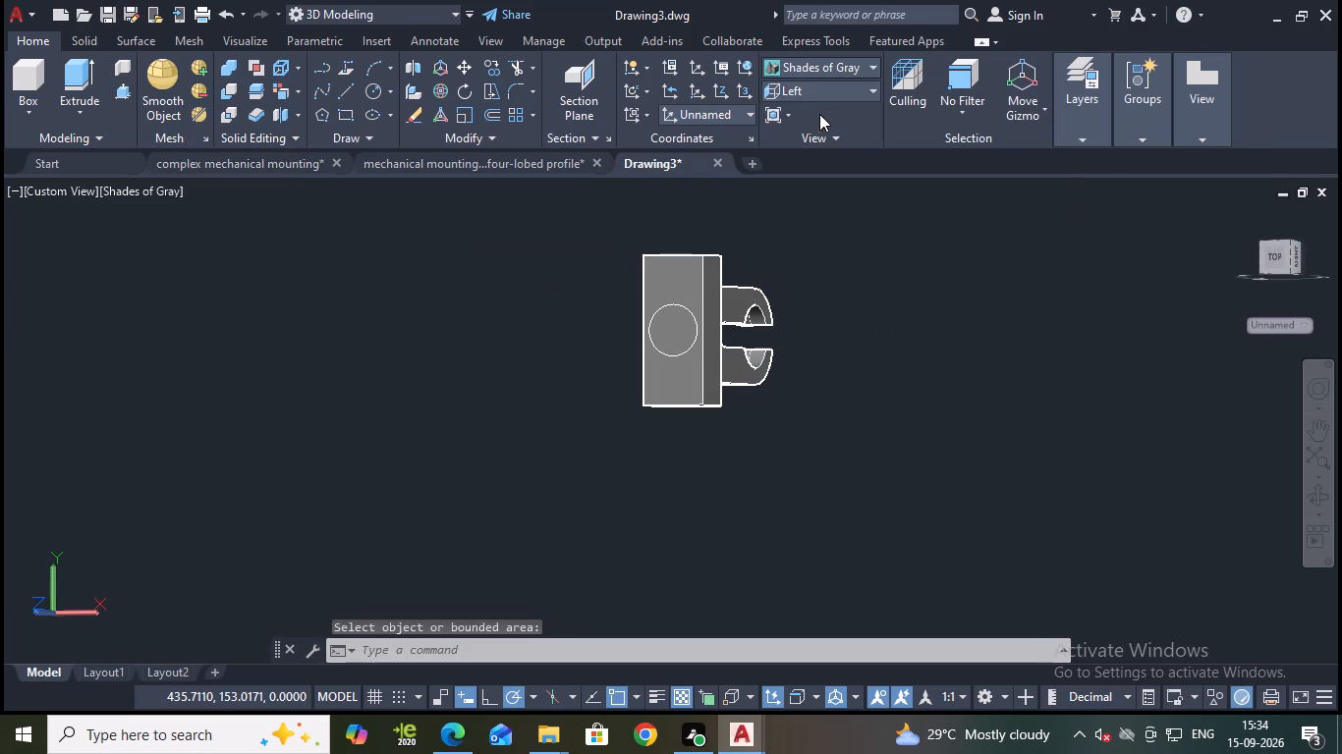
{"action": "left_click", "coordinate": [679, 334]}
{"action": "key", "text": "Escape"}
{"action": "scroll", "coordinate": [673, 331], "scroll_direction": "up", "scroll_amount": 3}
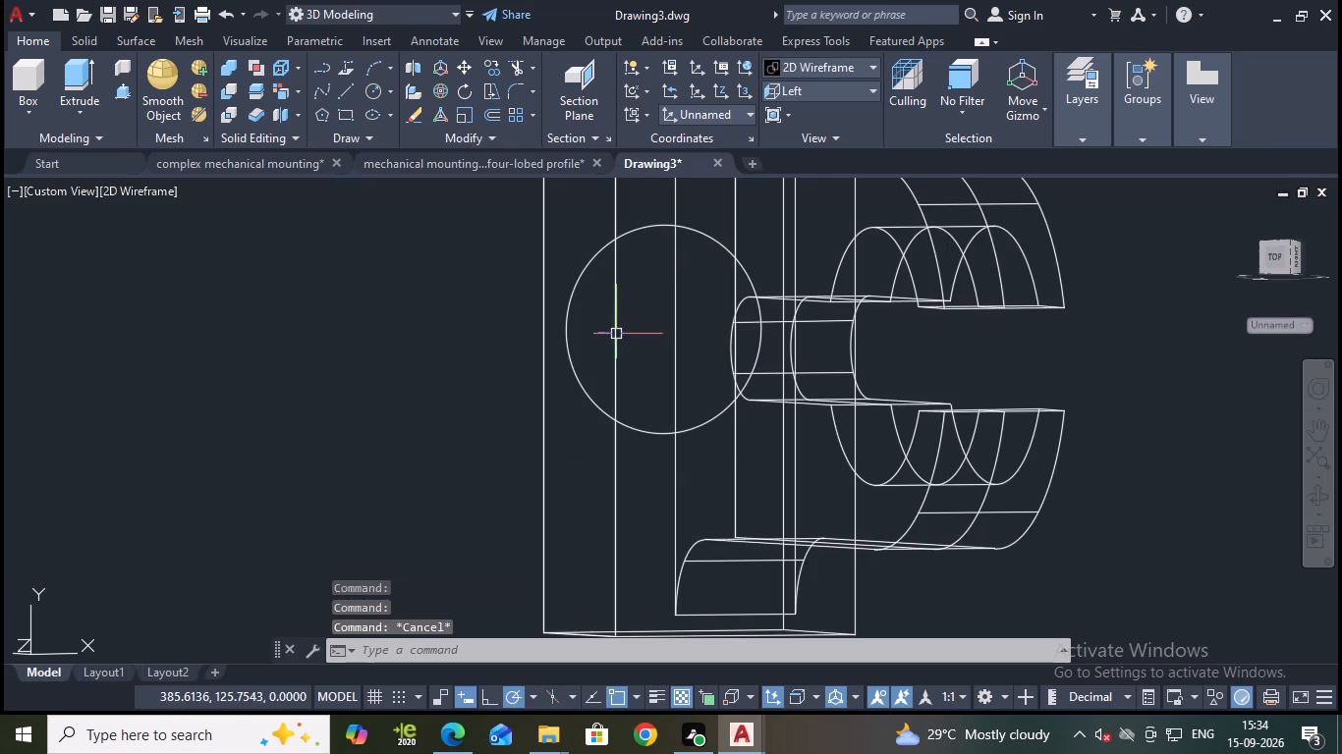
{"action": "scroll", "coordinate": [616, 334], "scroll_direction": "down", "scroll_amount": 2}
{"action": "middle_click_drag", "start_coordinate": [480, 378], "coordinate": [543, 404], "text": "shift"}
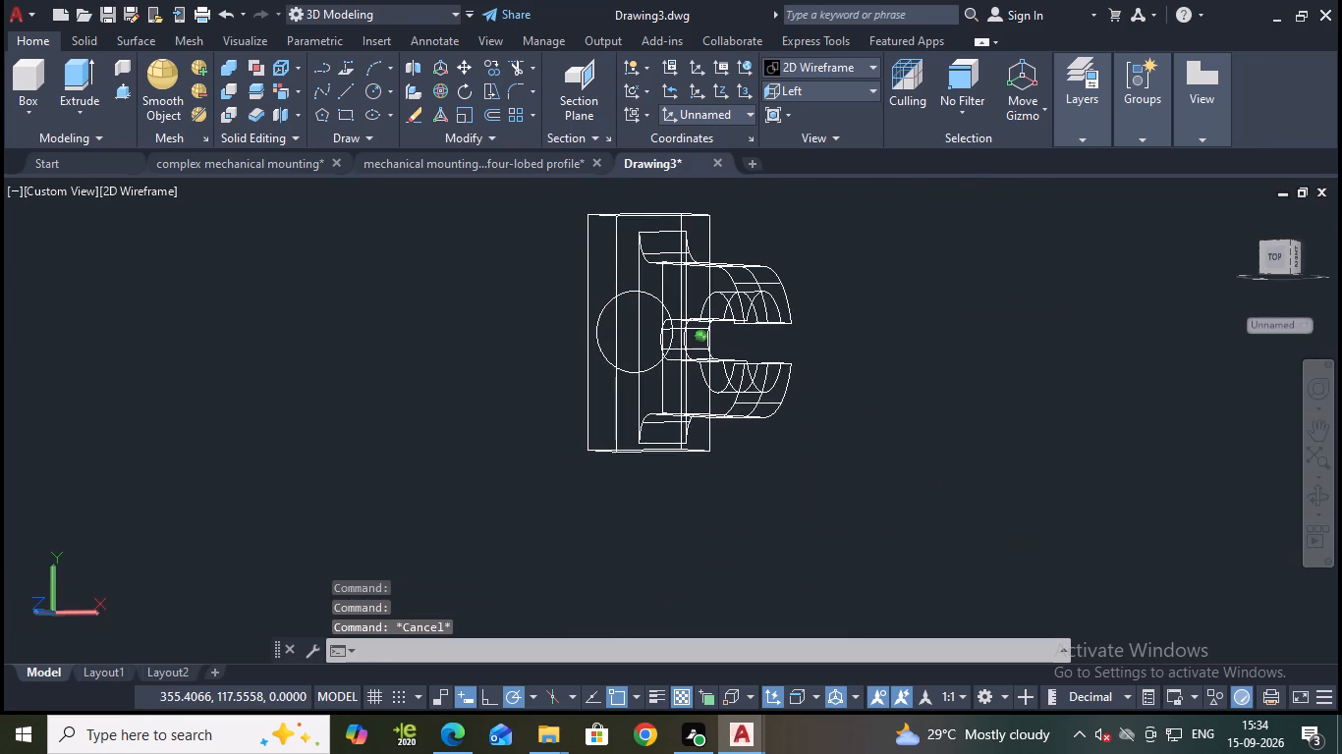
{"action": "middle_click_drag", "start_coordinate": [543, 404], "coordinate": [719, 413], "text": "shift"}
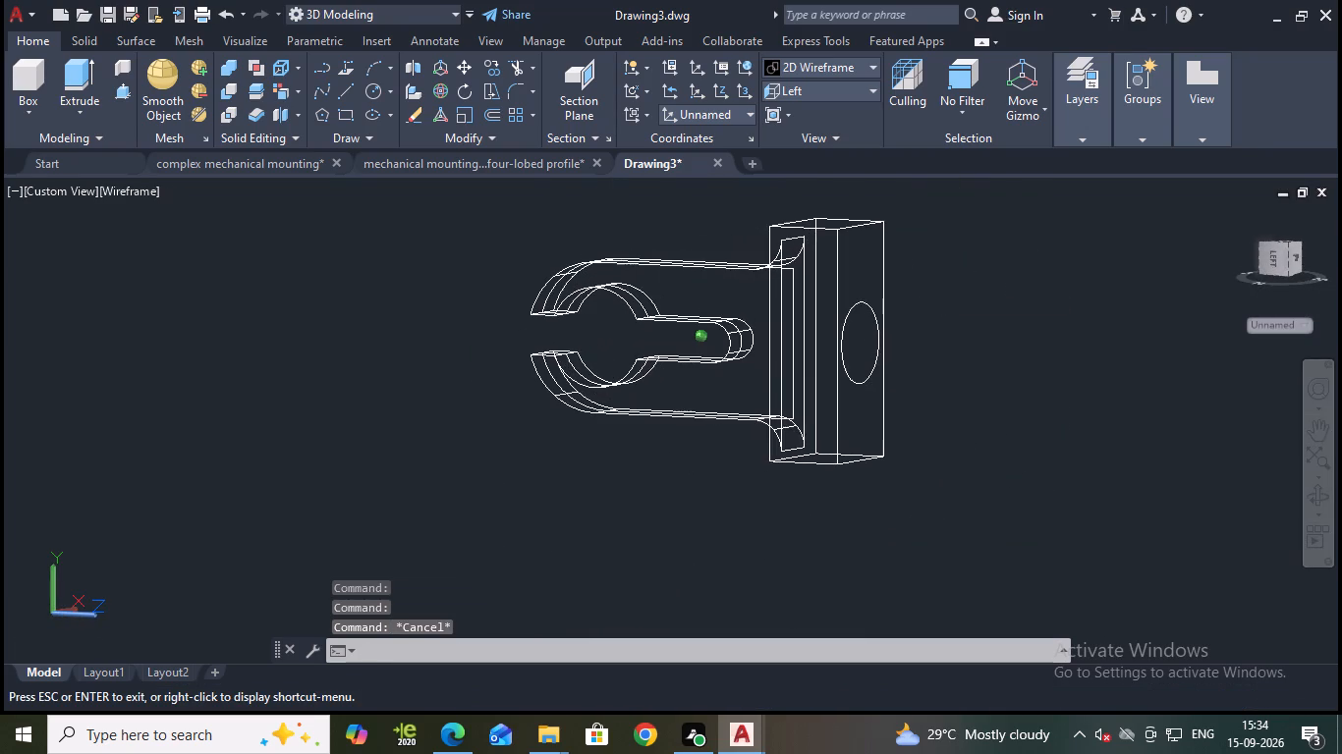
{"action": "middle_click_drag", "start_coordinate": [719, 413], "coordinate": [733, 413], "text": "shift"}
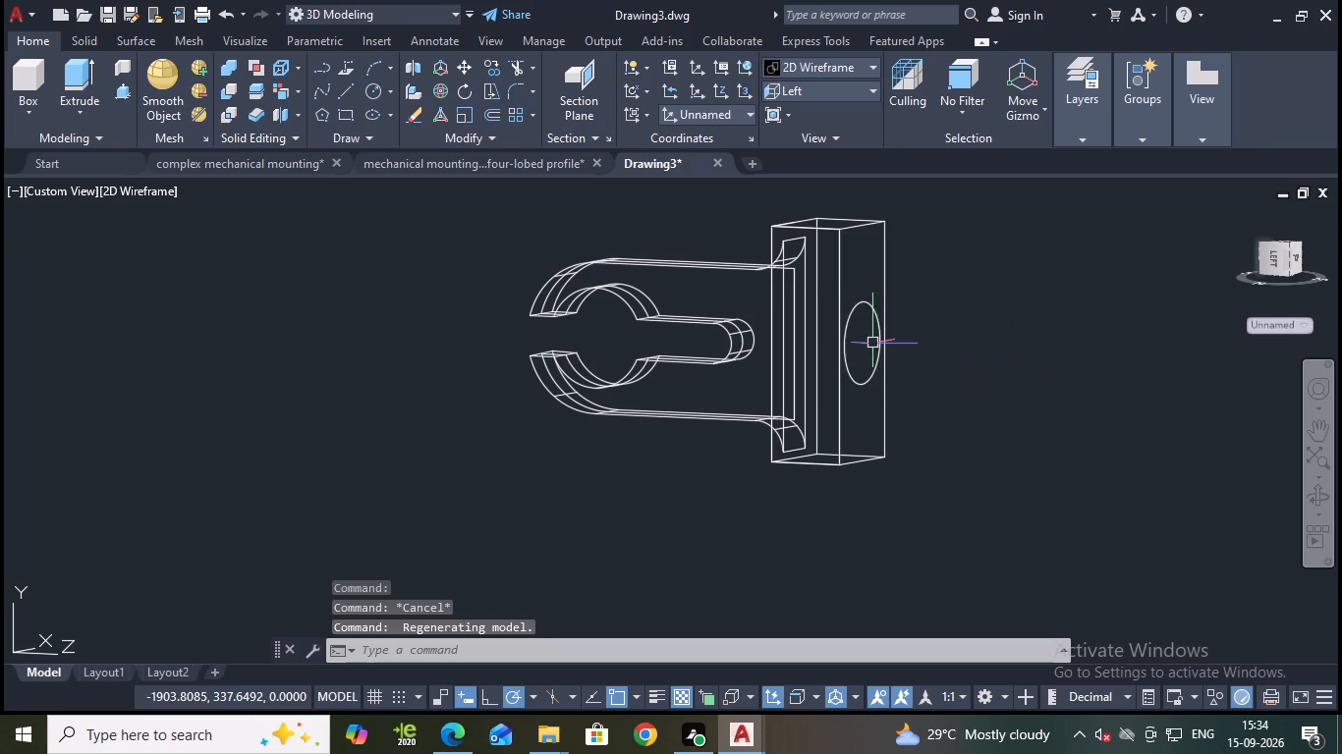
{"action": "key", "text": "Escape"}
{"action": "left_click", "coordinate": [120, 94]}
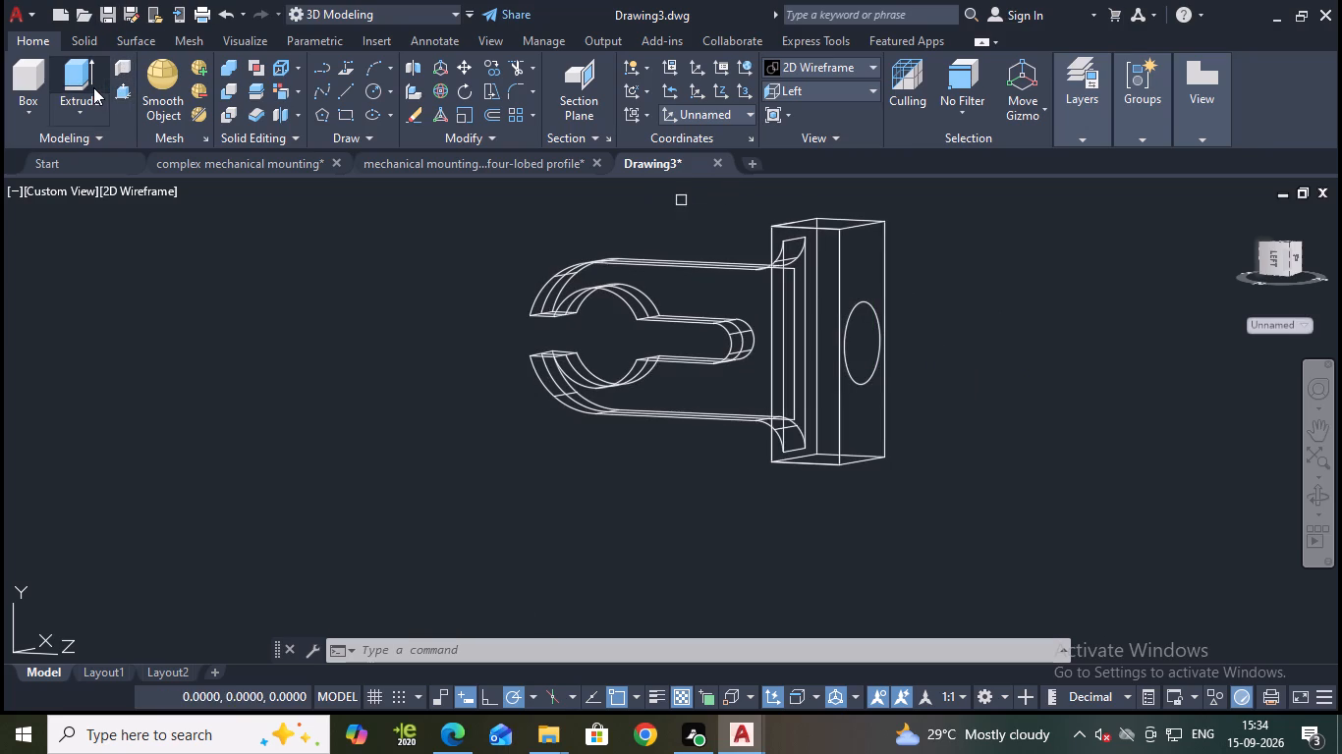
{"action": "left_click", "coordinate": [867, 380]}
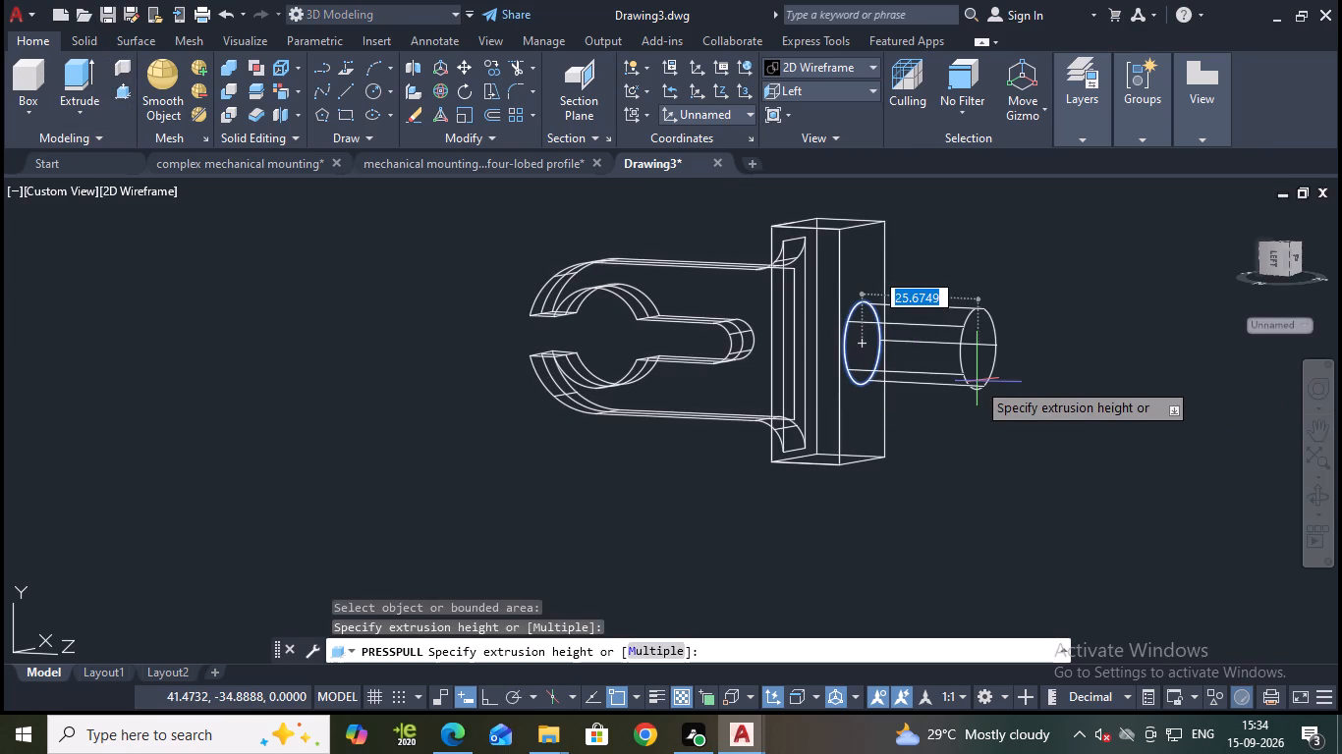
{"action": "type", "text": "14"}
{"action": "key", "text": "Return"}
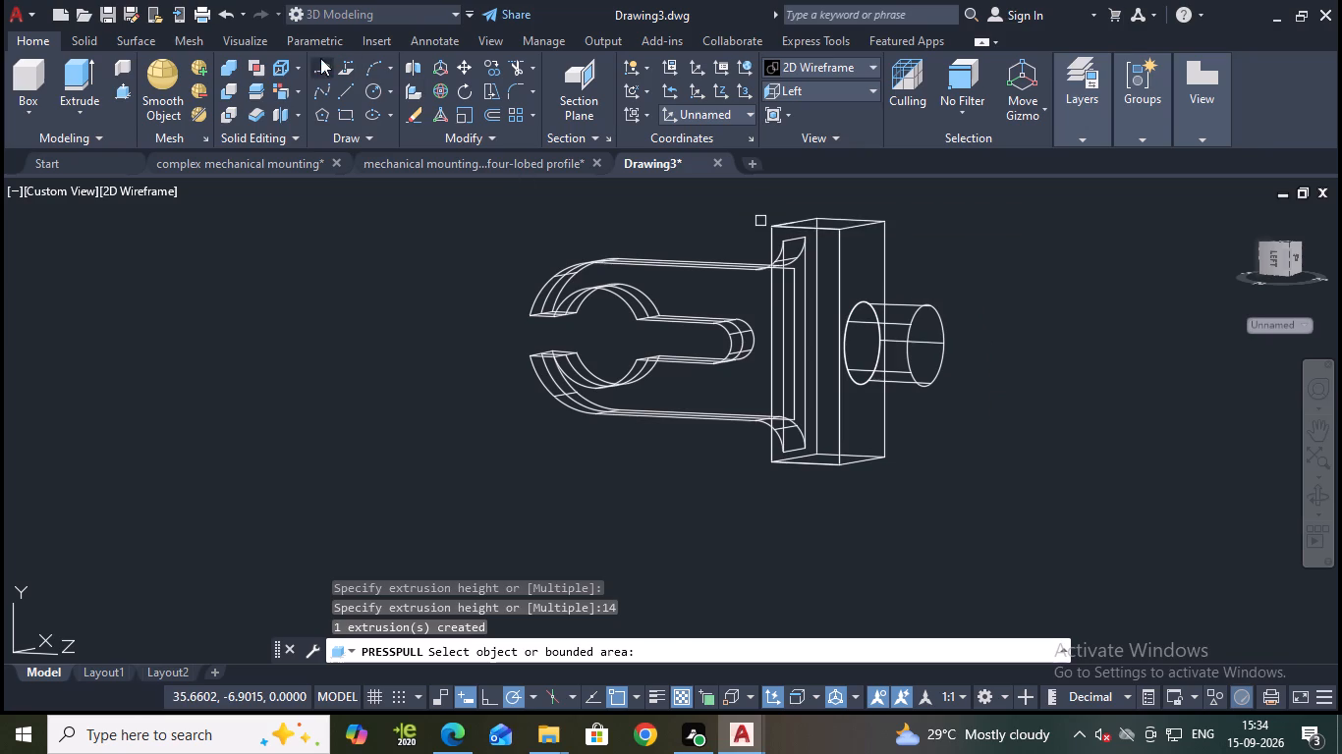
{"action": "key", "text": "Escape"}
Draw a 20.4 diameter circle centred on the outer end face of the cylindrical shank.
{"action": "left_click", "coordinate": [374, 97]}
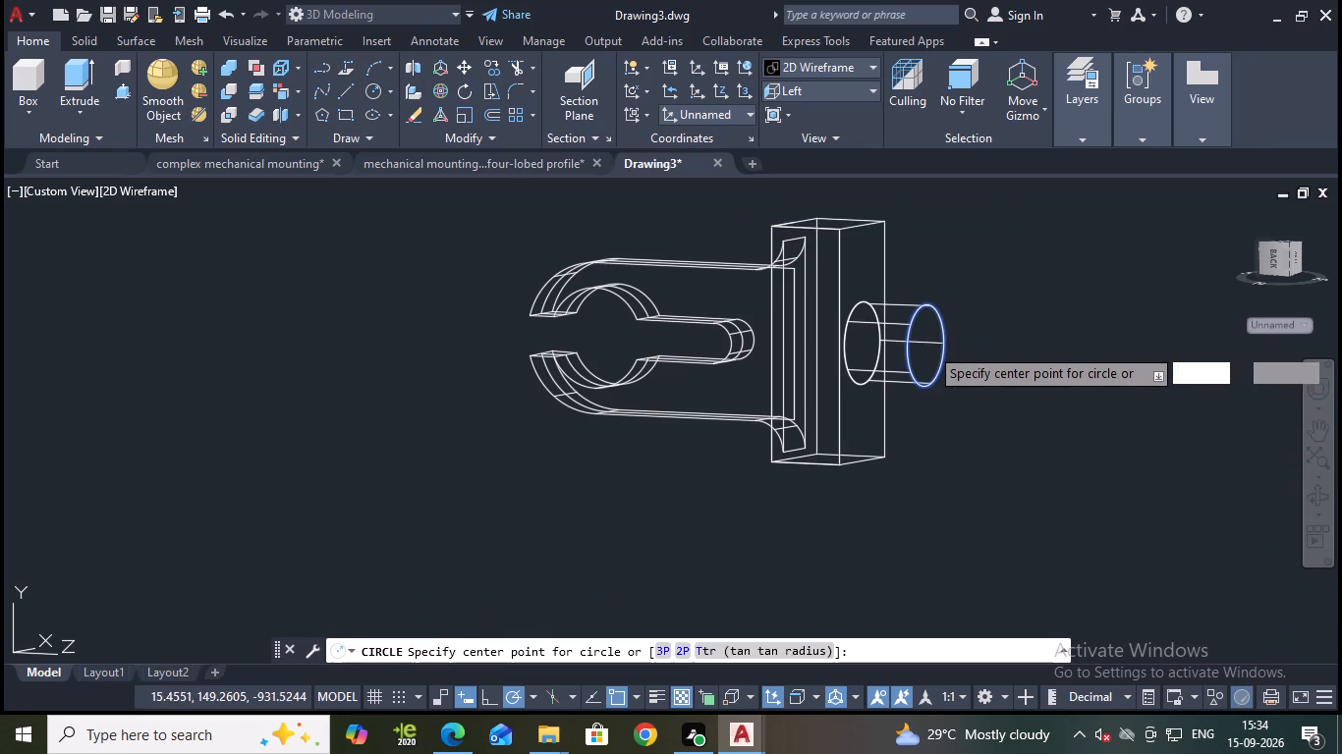
{"action": "scroll", "coordinate": [927, 347], "scroll_direction": "down", "scroll_amount": 1}
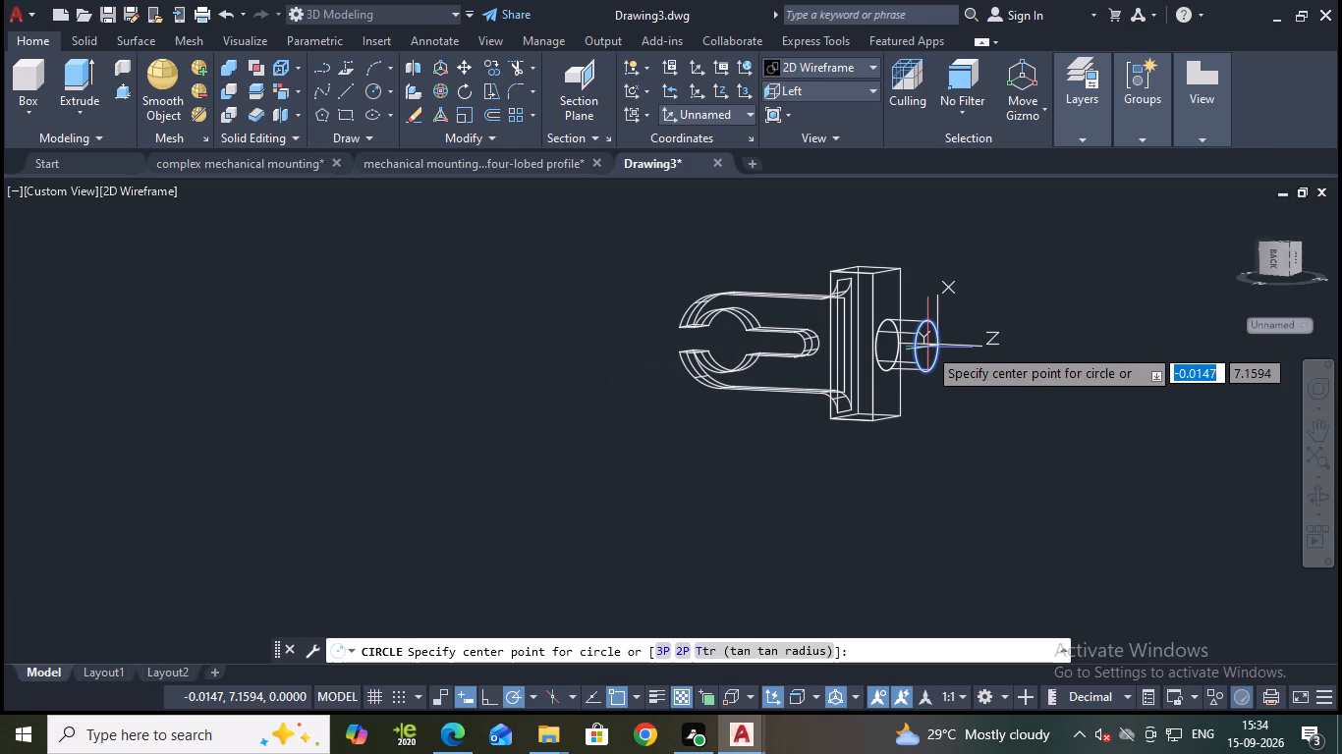
{"action": "scroll", "coordinate": [923, 342], "scroll_direction": "up", "scroll_amount": 3}
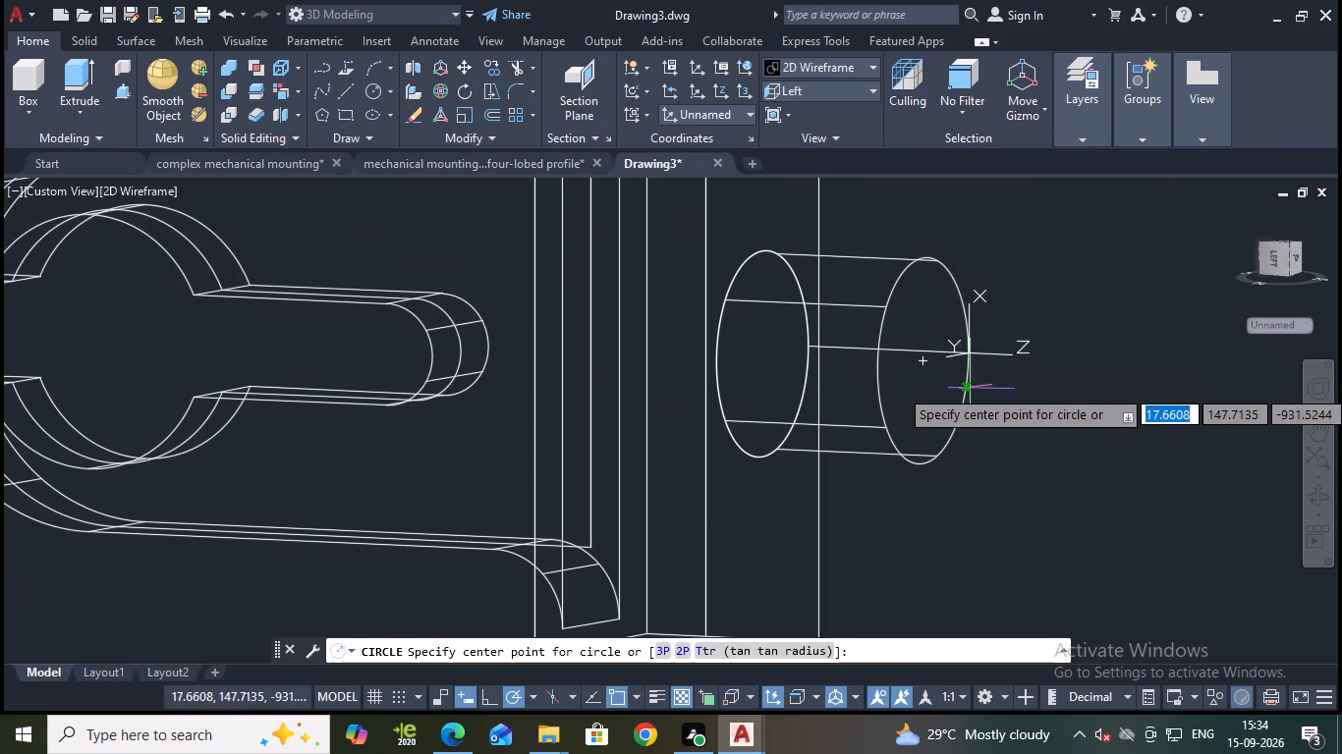
{"action": "scroll", "coordinate": [948, 381], "scroll_direction": "down", "scroll_amount": 2}
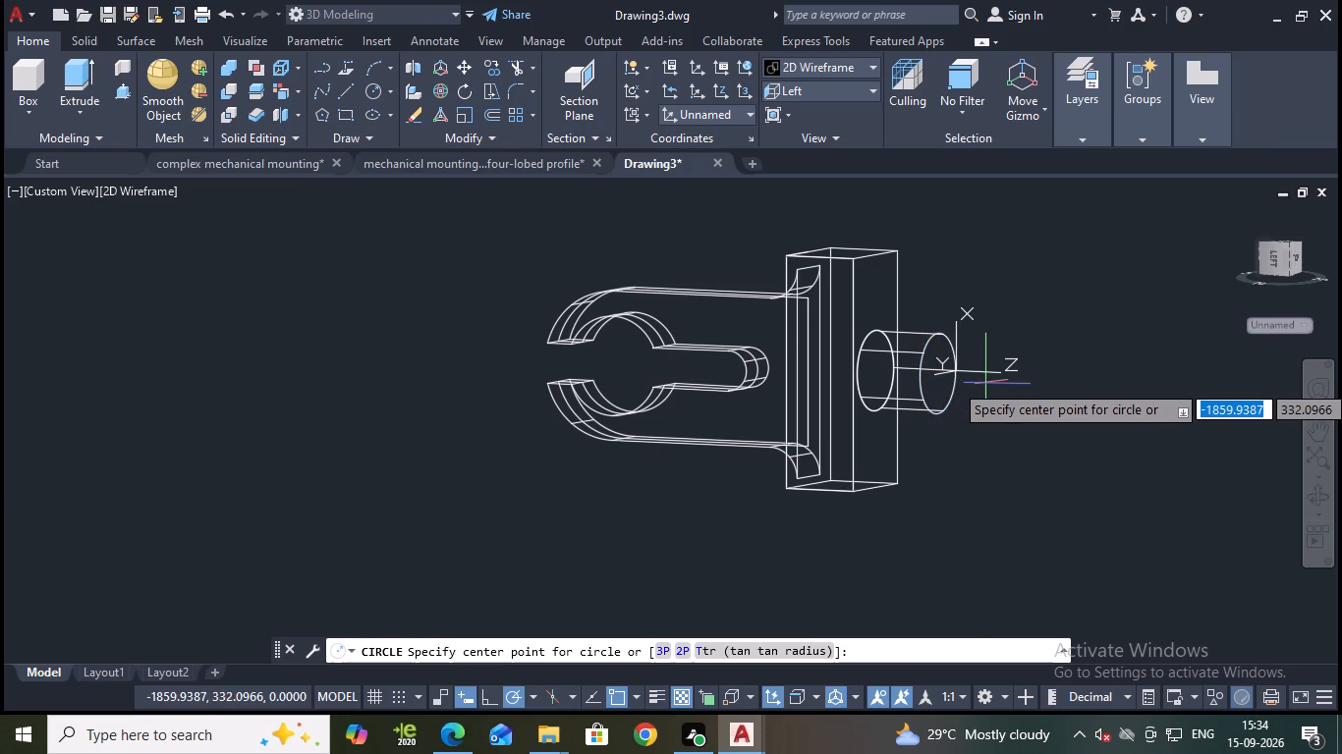
{"action": "scroll", "coordinate": [996, 398], "scroll_direction": "up", "scroll_amount": 2}
{"action": "middle_click_drag", "start_coordinate": [1049, 407], "coordinate": [892, 417]}
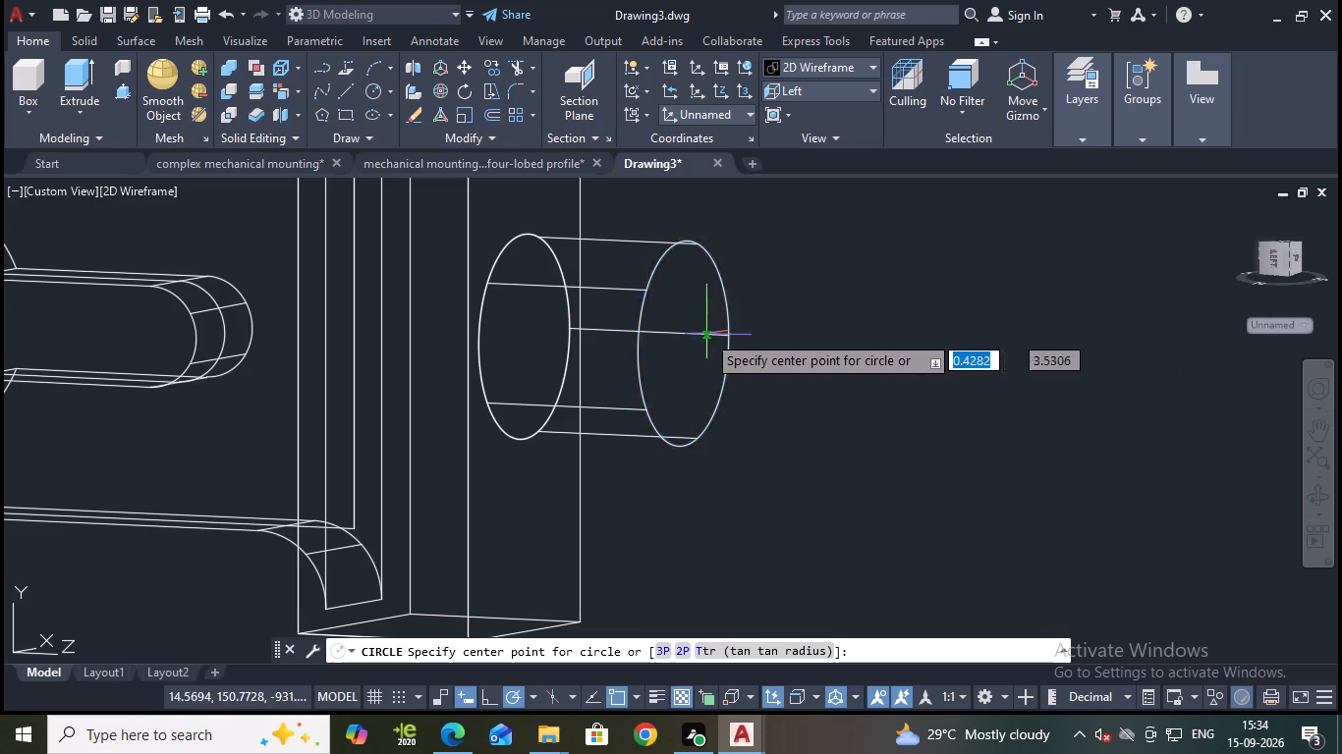
{"action": "scroll", "coordinate": [684, 343], "scroll_direction": "down", "scroll_amount": 1}
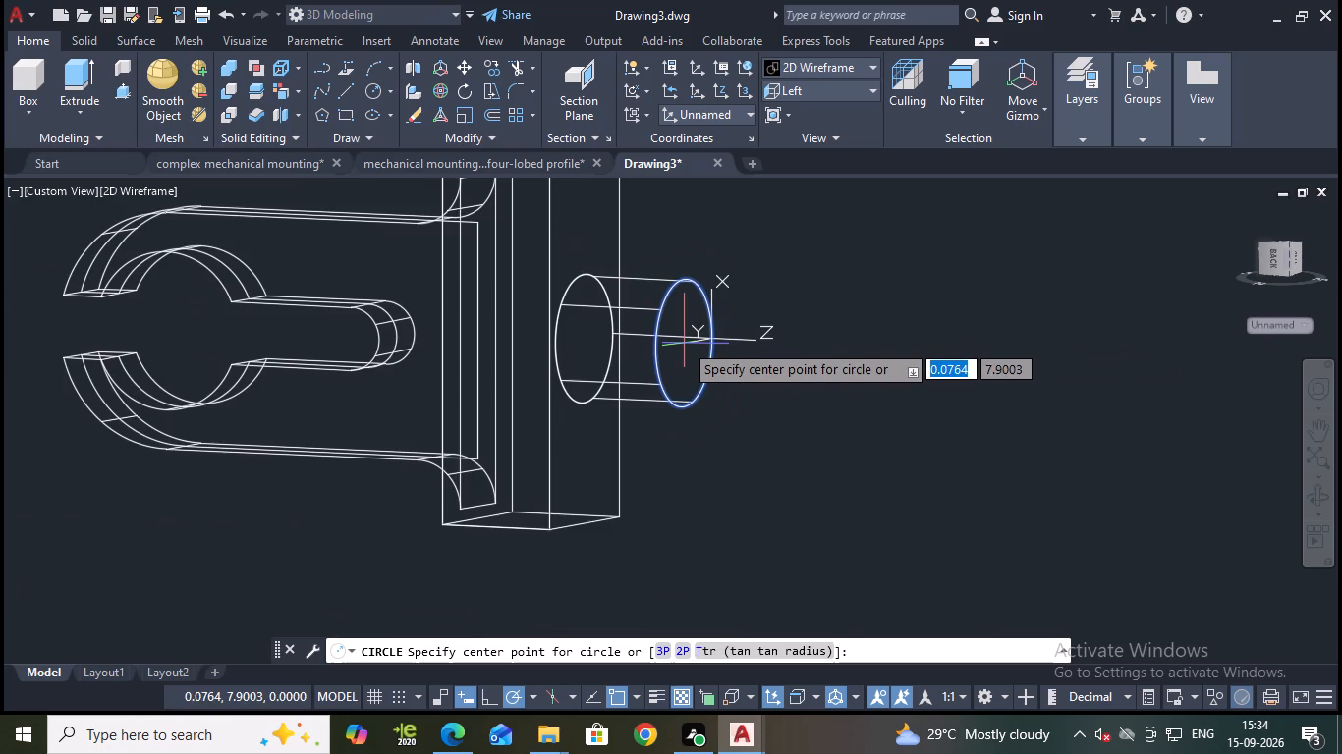
{"action": "scroll", "coordinate": [720, 368], "scroll_direction": "down", "scroll_amount": 2}
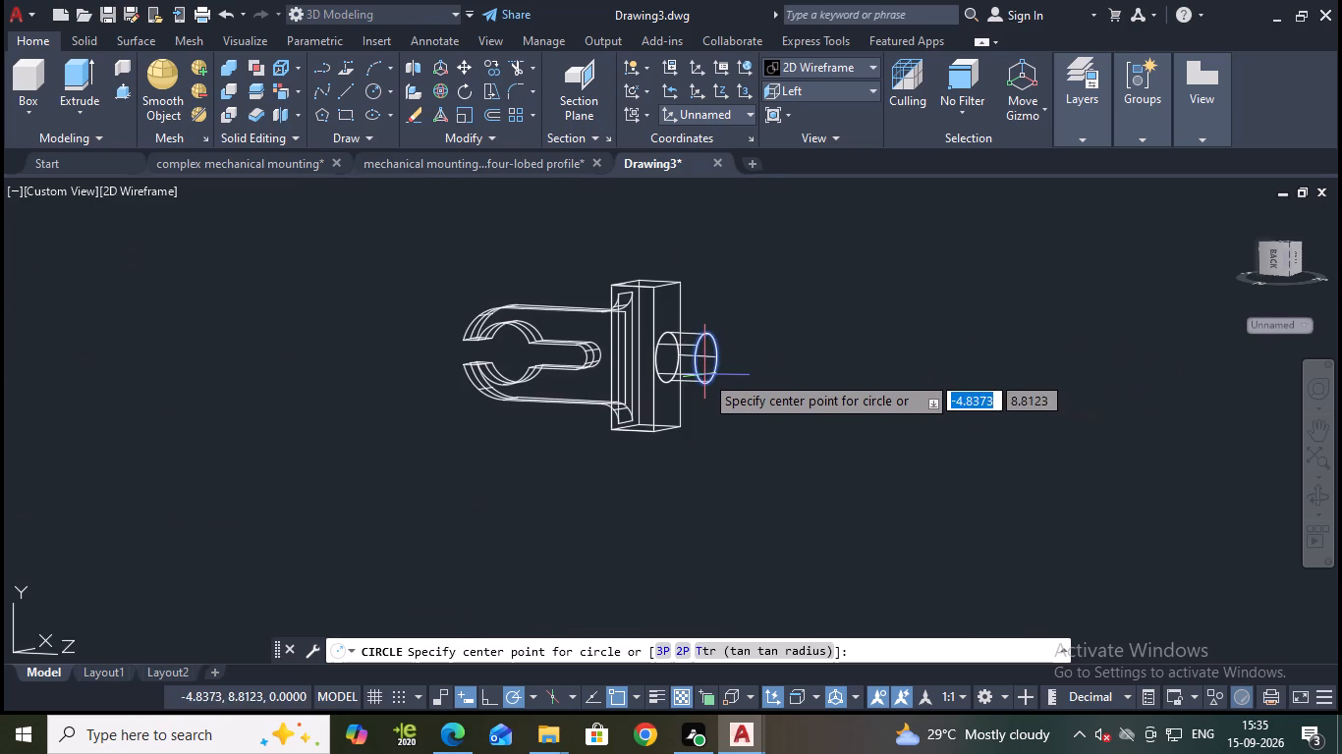
{"action": "scroll", "coordinate": [703, 374], "scroll_direction": "down", "scroll_amount": 2}
{"action": "left_click", "coordinate": [703, 371]}
{"action": "scroll", "coordinate": [705, 366], "scroll_direction": "up", "scroll_amount": 1}
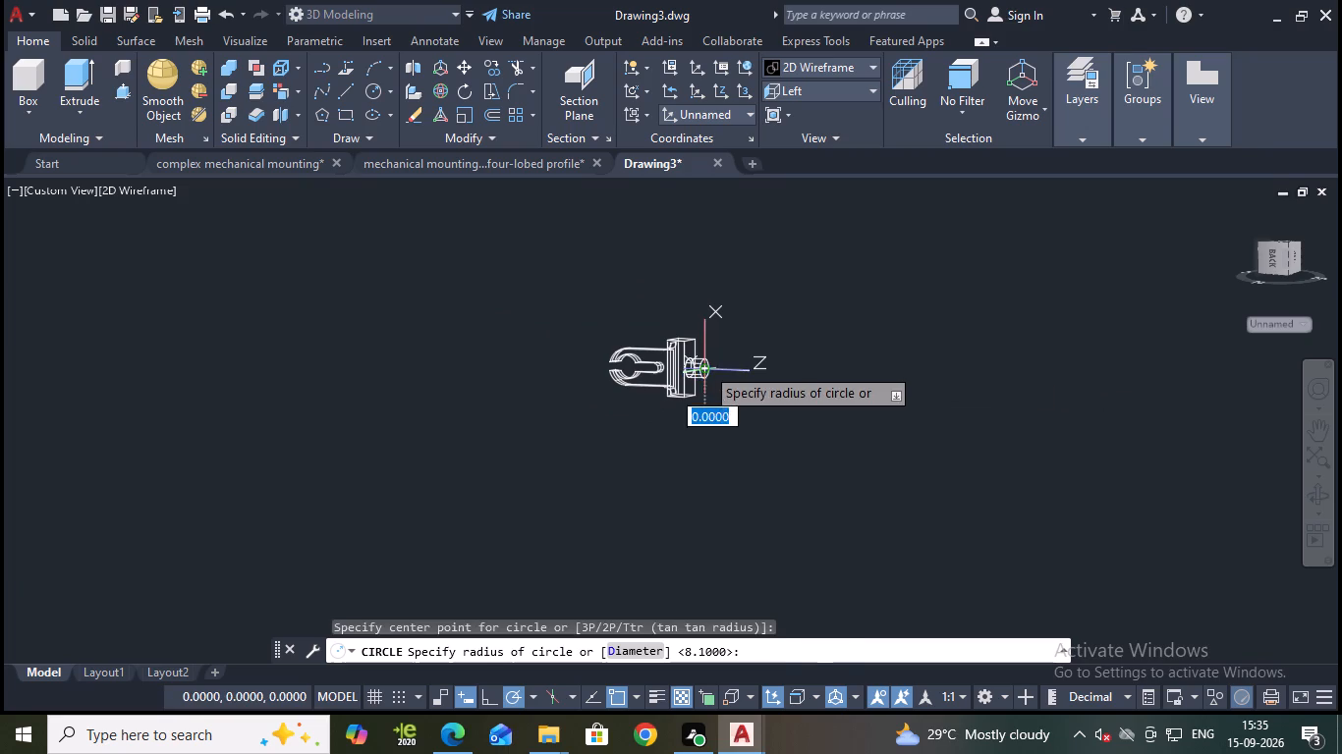
{"action": "scroll", "coordinate": [705, 366], "scroll_direction": "up", "scroll_amount": 5}
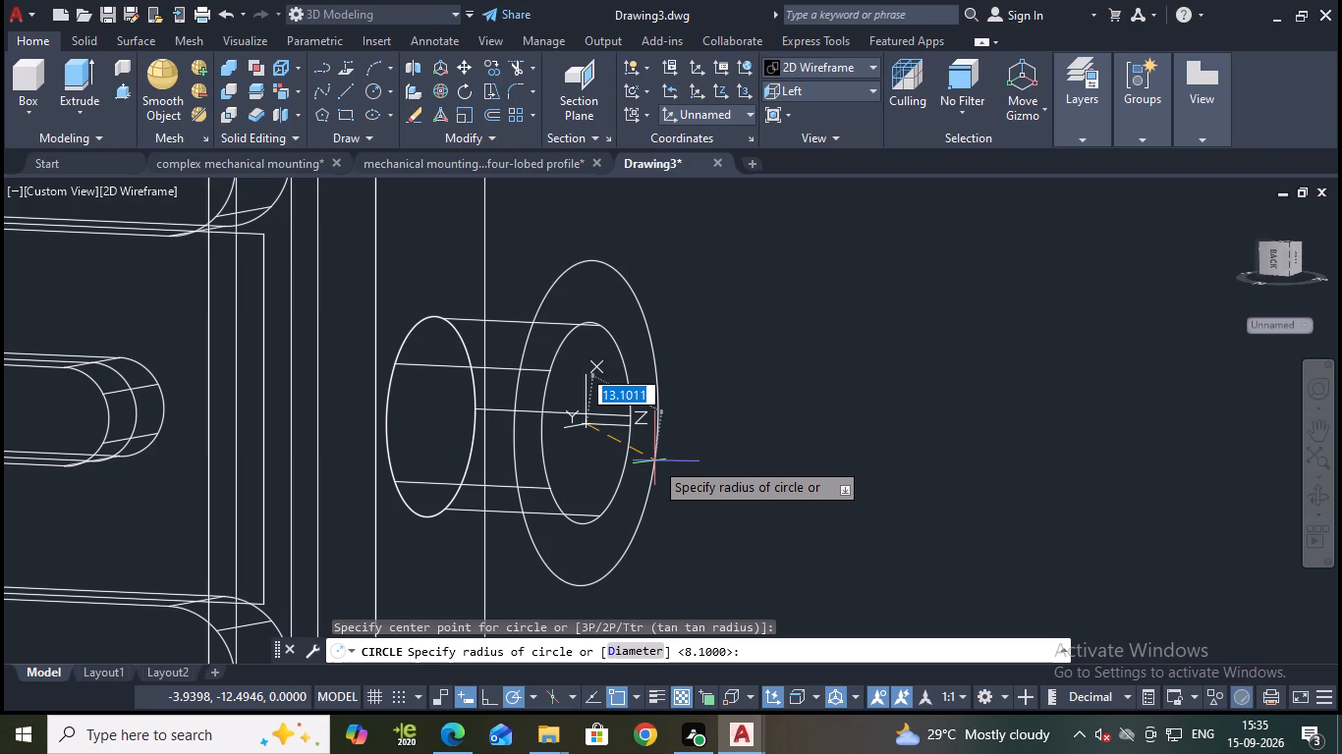
{"action": "key", "text": "d"}
{"action": "key", "text": "Return"}
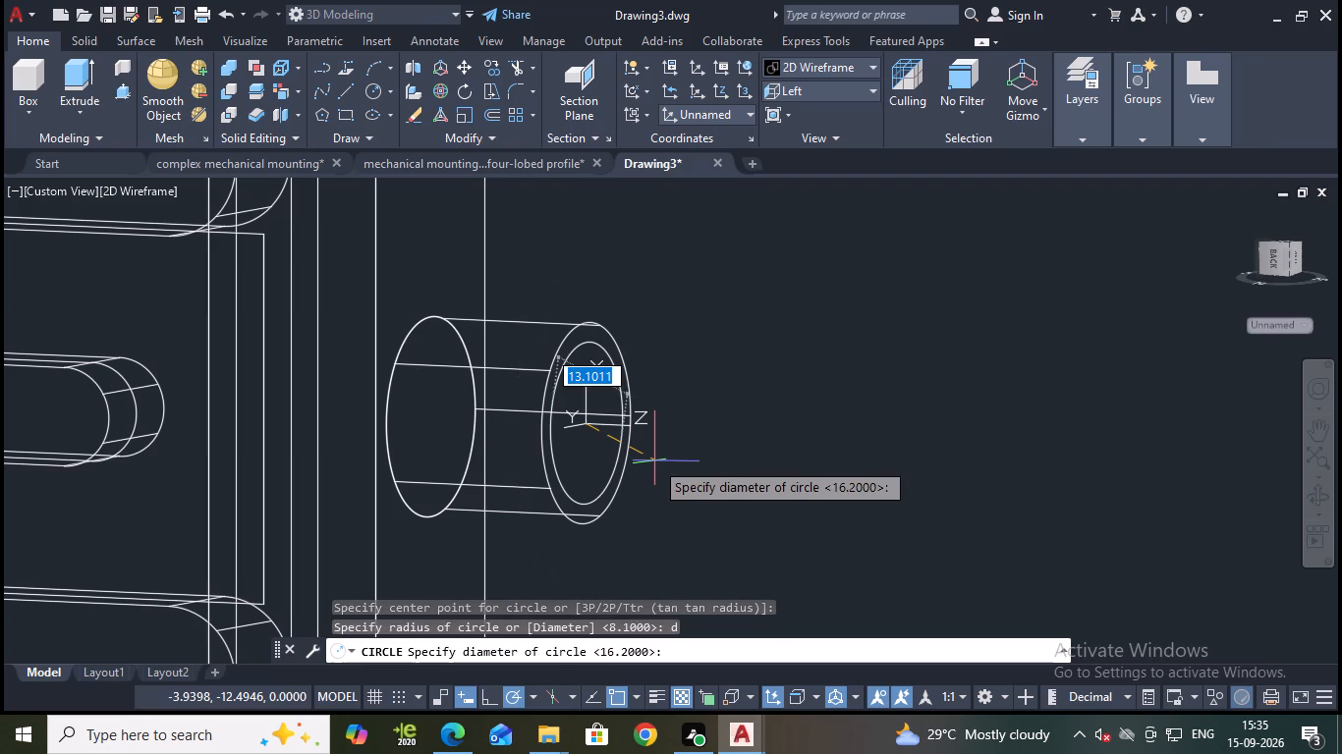
{"action": "type", "text": "20.4"}
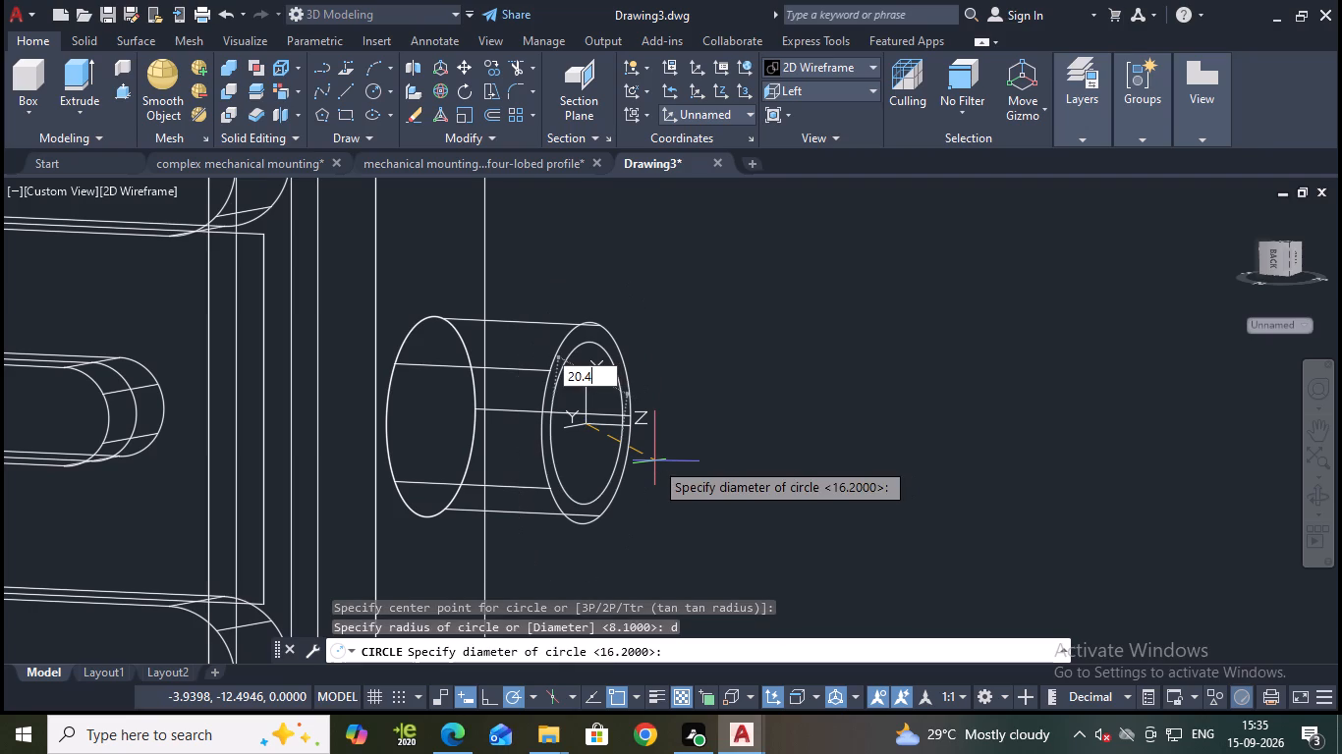
{"action": "key", "text": "Return"}
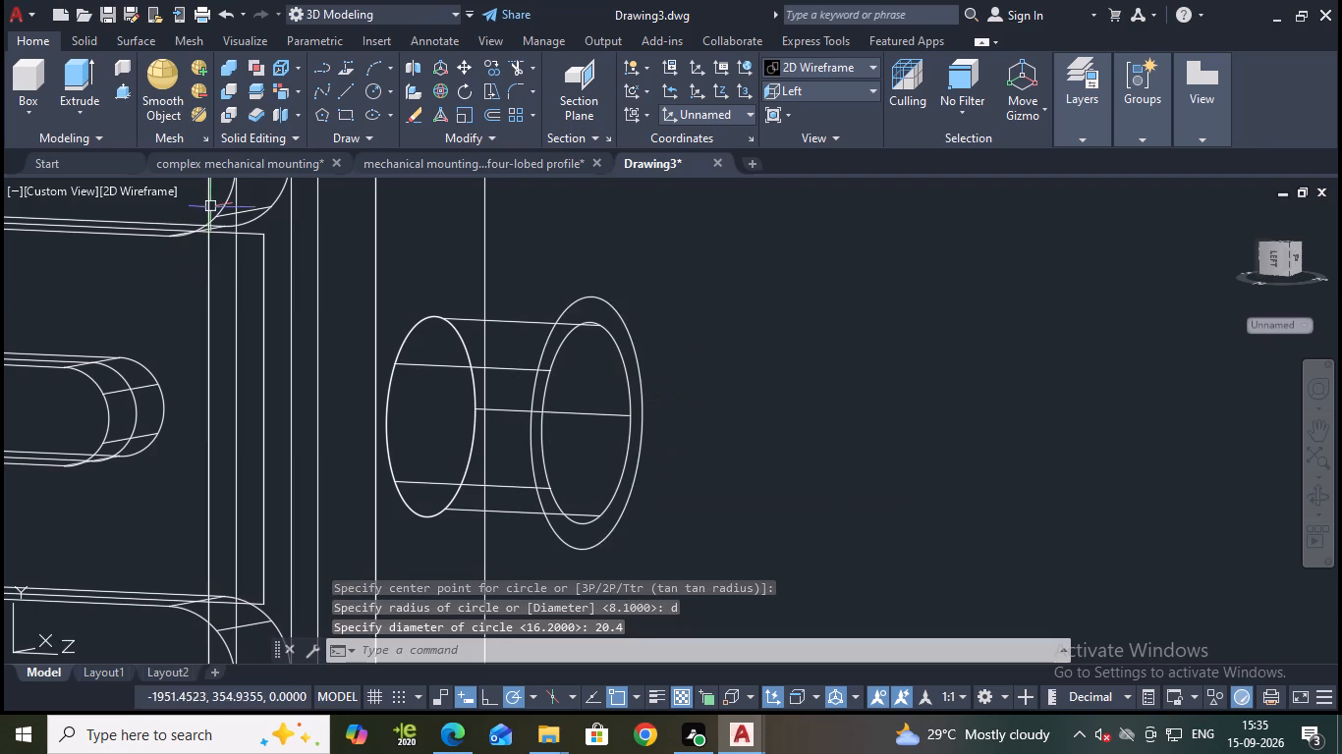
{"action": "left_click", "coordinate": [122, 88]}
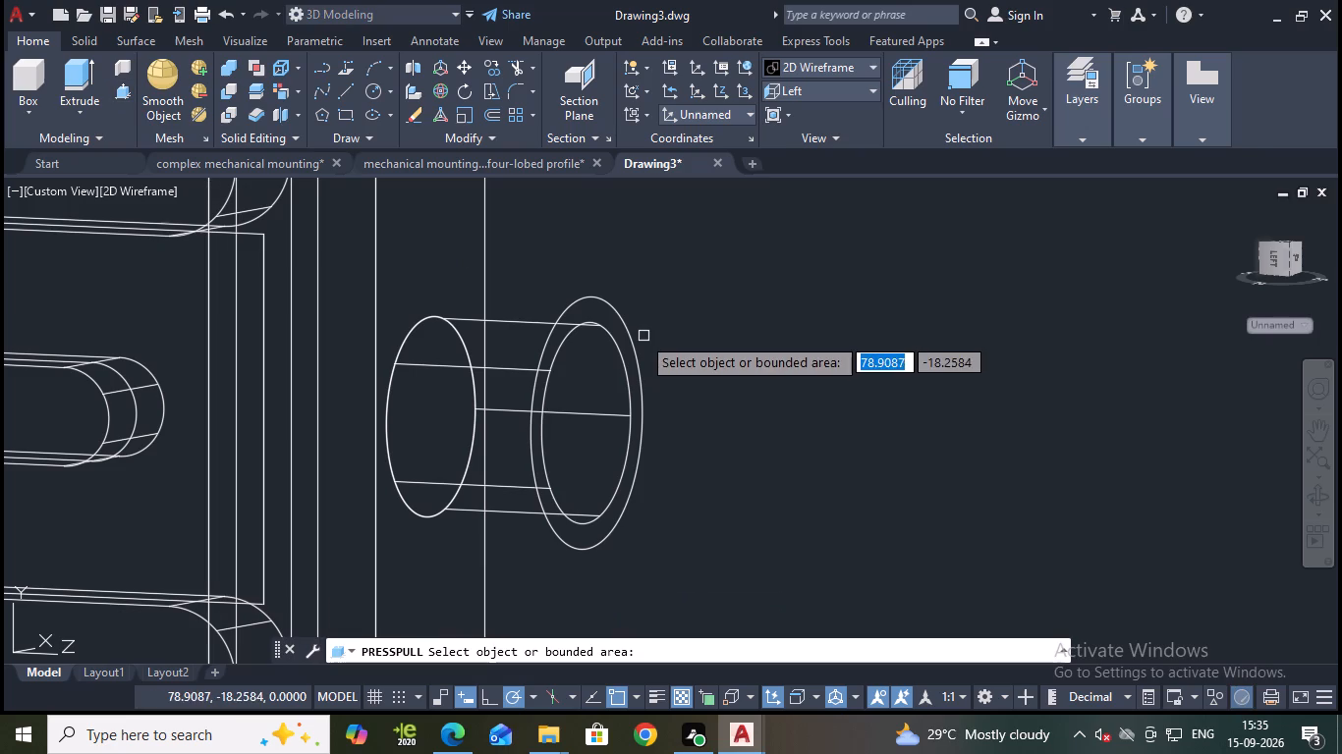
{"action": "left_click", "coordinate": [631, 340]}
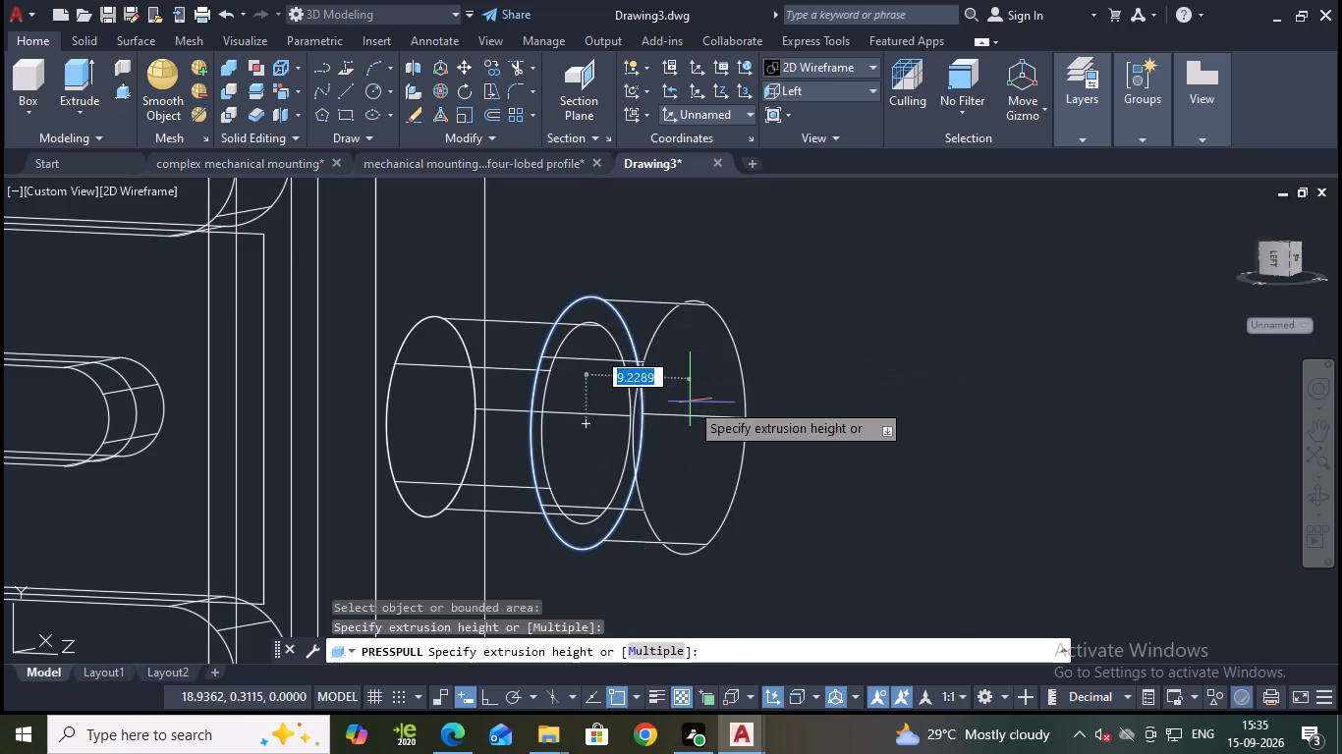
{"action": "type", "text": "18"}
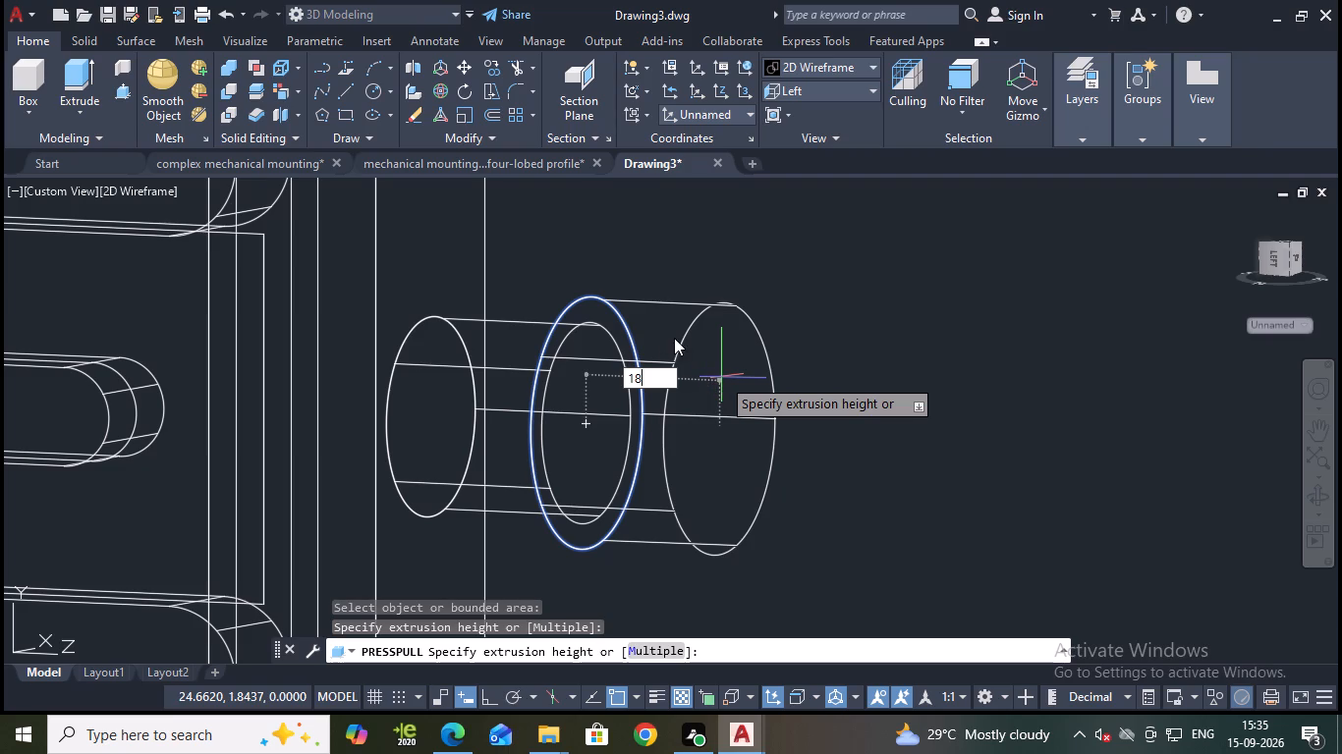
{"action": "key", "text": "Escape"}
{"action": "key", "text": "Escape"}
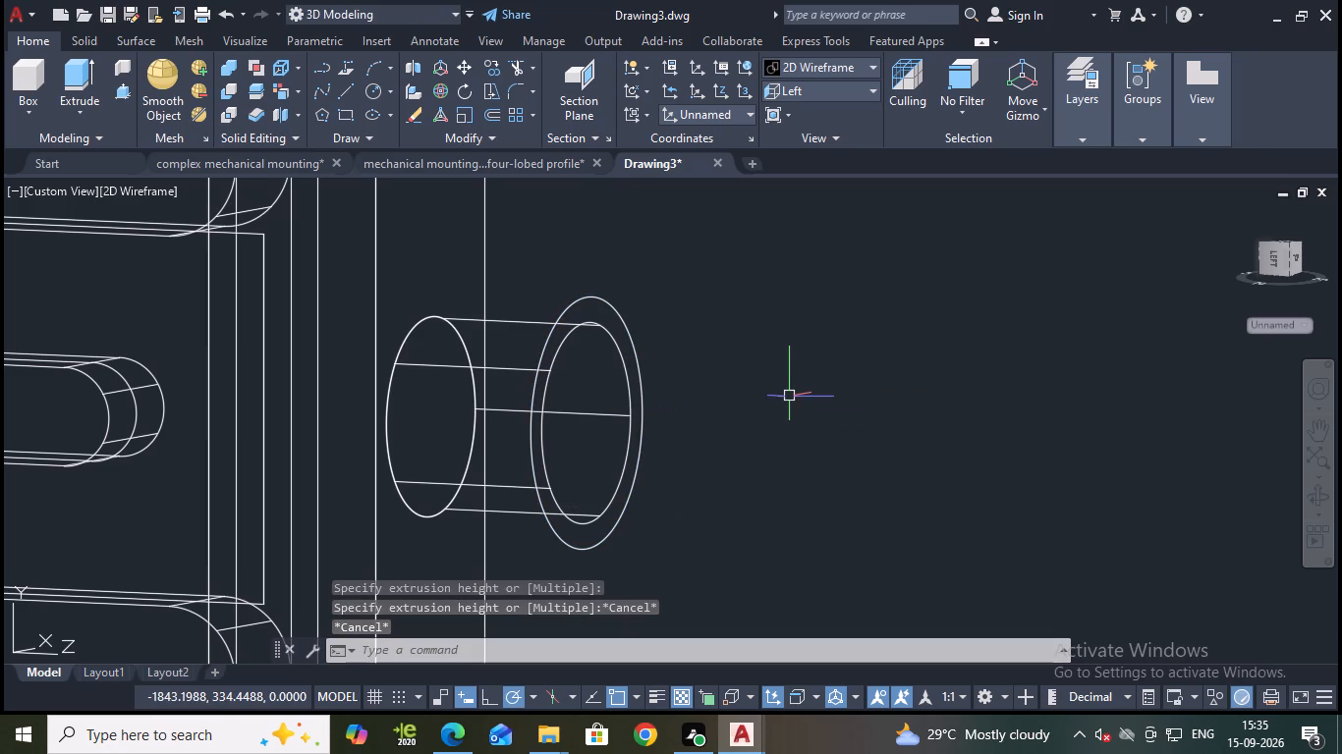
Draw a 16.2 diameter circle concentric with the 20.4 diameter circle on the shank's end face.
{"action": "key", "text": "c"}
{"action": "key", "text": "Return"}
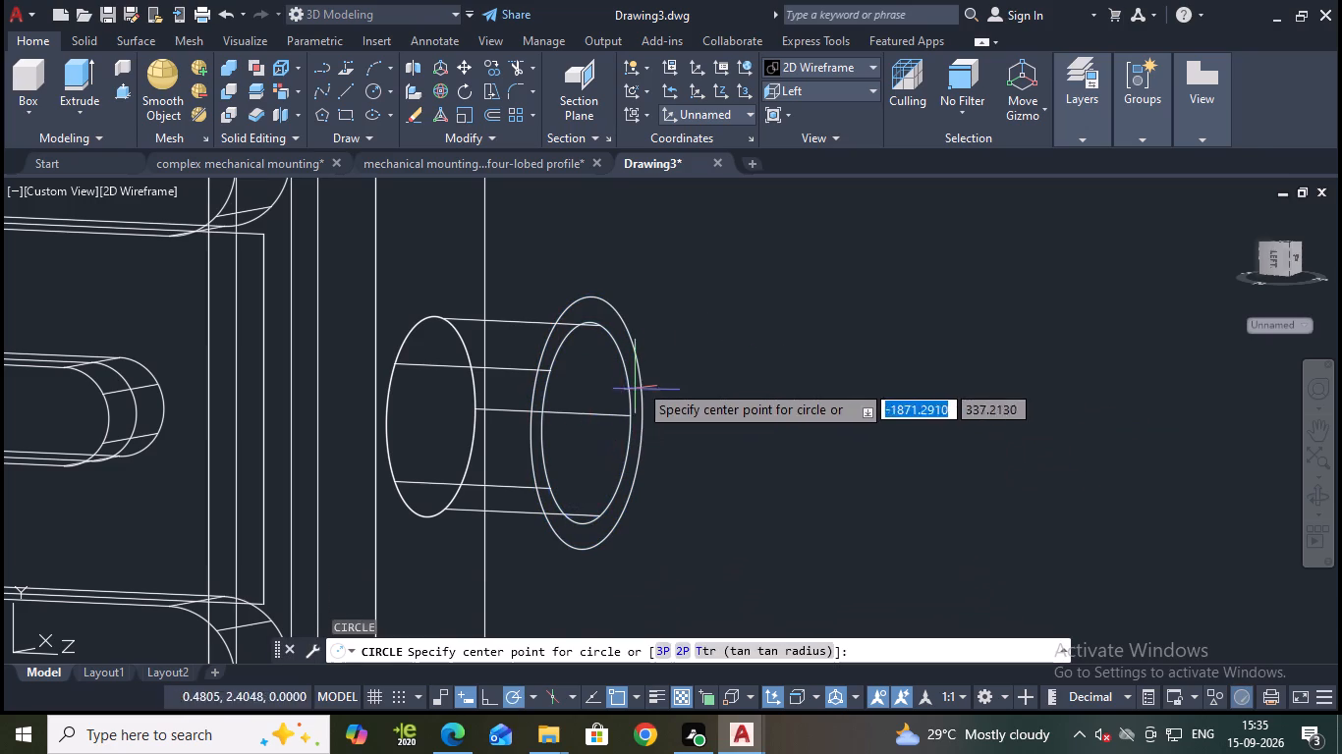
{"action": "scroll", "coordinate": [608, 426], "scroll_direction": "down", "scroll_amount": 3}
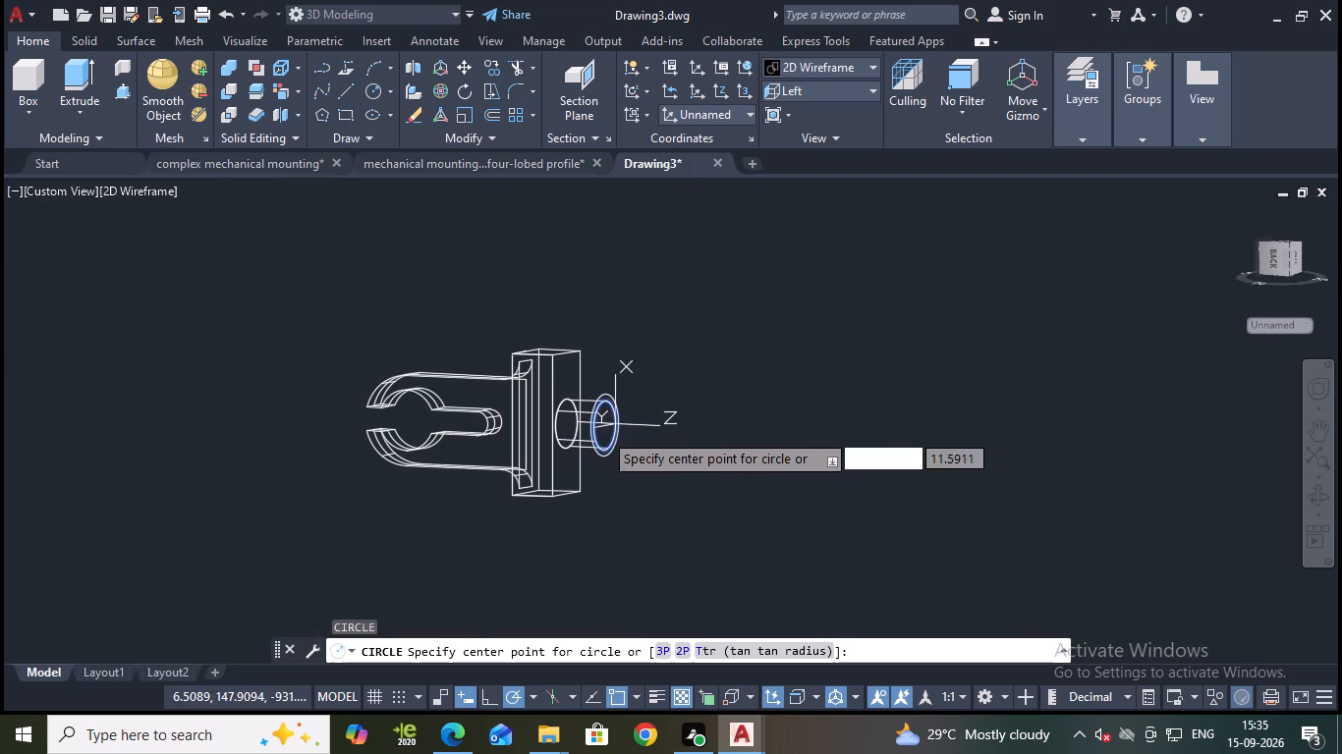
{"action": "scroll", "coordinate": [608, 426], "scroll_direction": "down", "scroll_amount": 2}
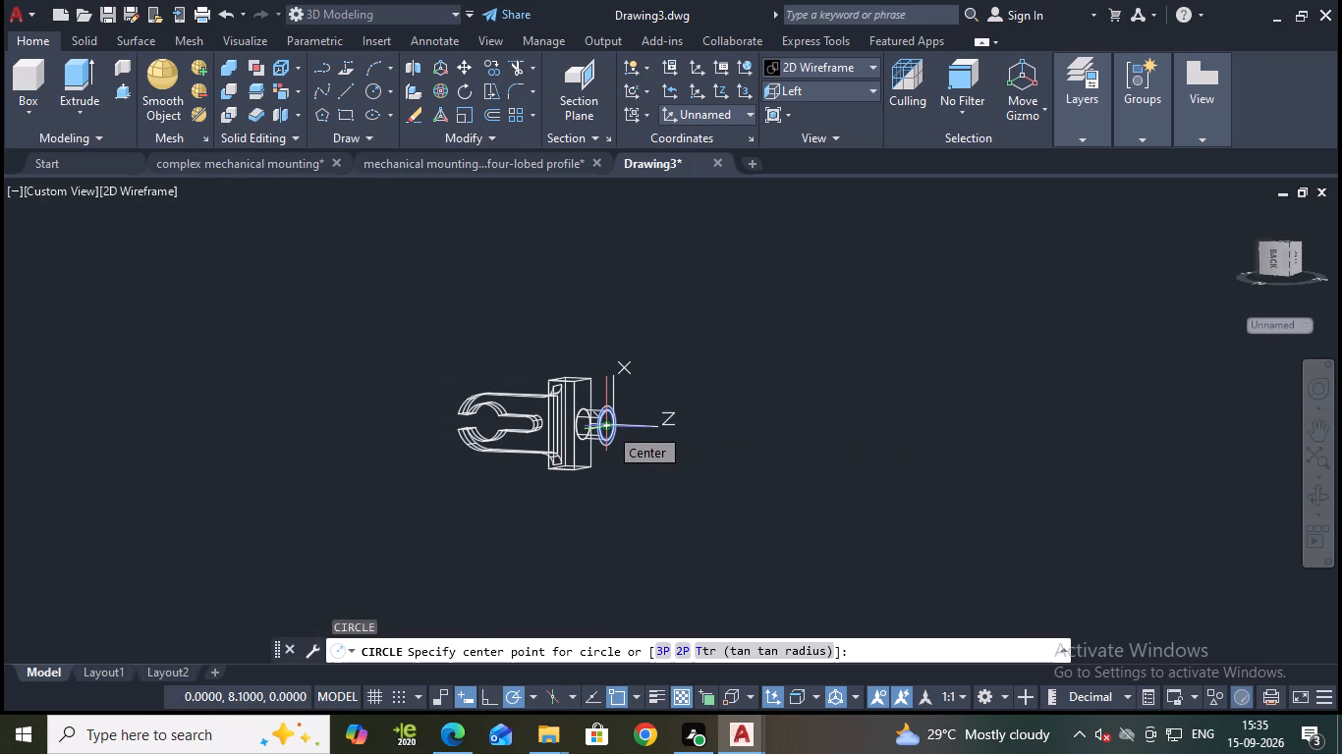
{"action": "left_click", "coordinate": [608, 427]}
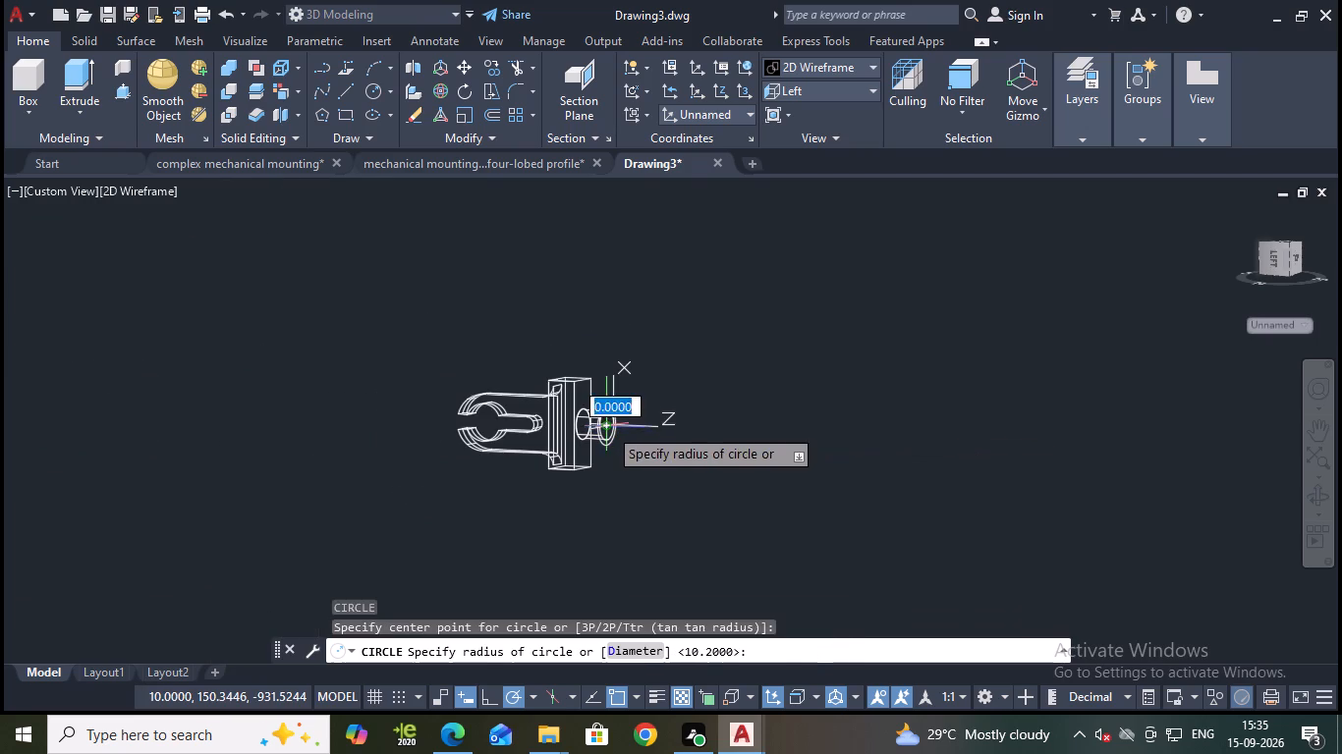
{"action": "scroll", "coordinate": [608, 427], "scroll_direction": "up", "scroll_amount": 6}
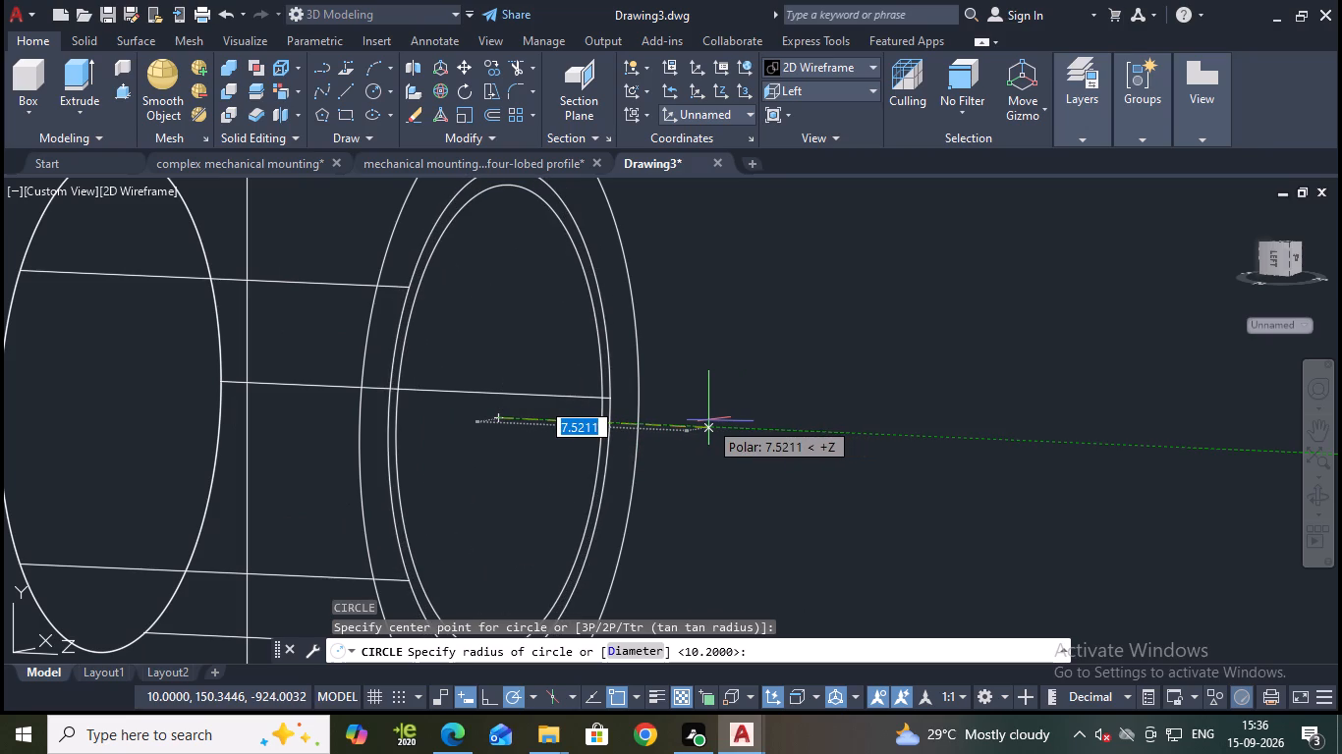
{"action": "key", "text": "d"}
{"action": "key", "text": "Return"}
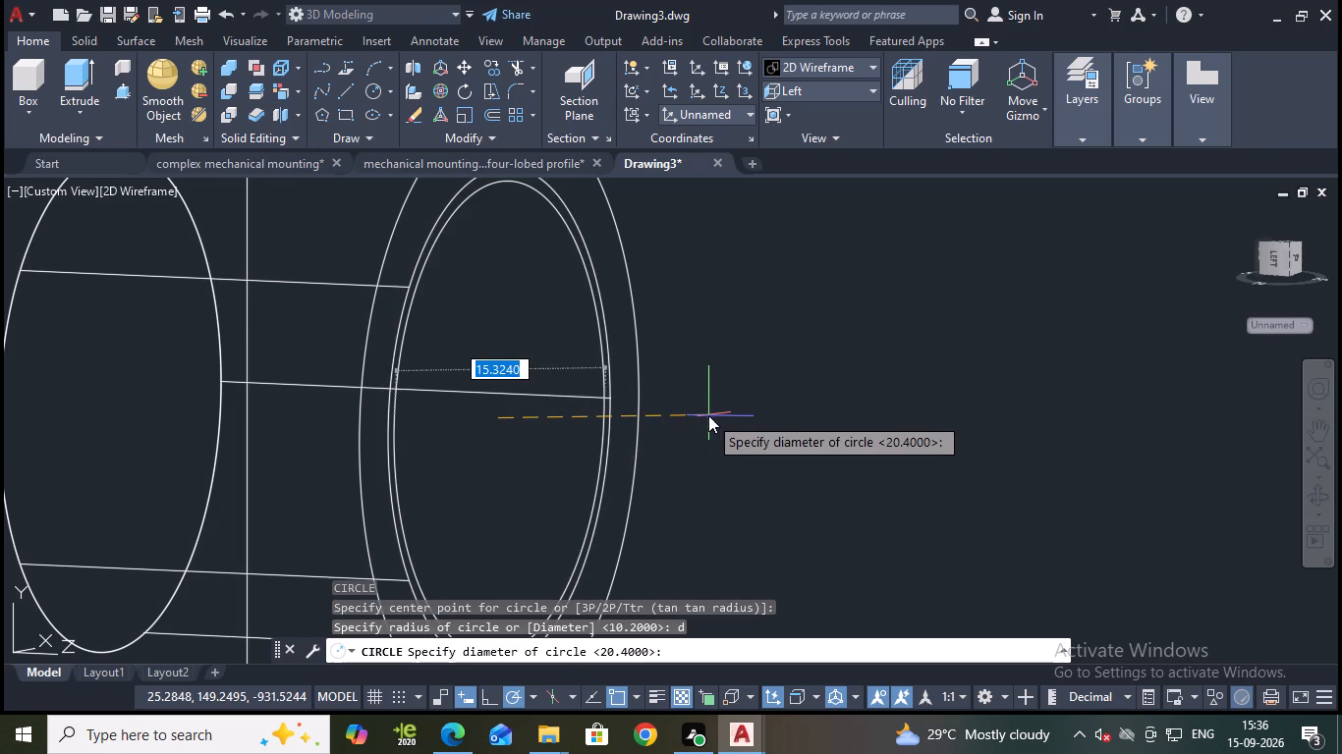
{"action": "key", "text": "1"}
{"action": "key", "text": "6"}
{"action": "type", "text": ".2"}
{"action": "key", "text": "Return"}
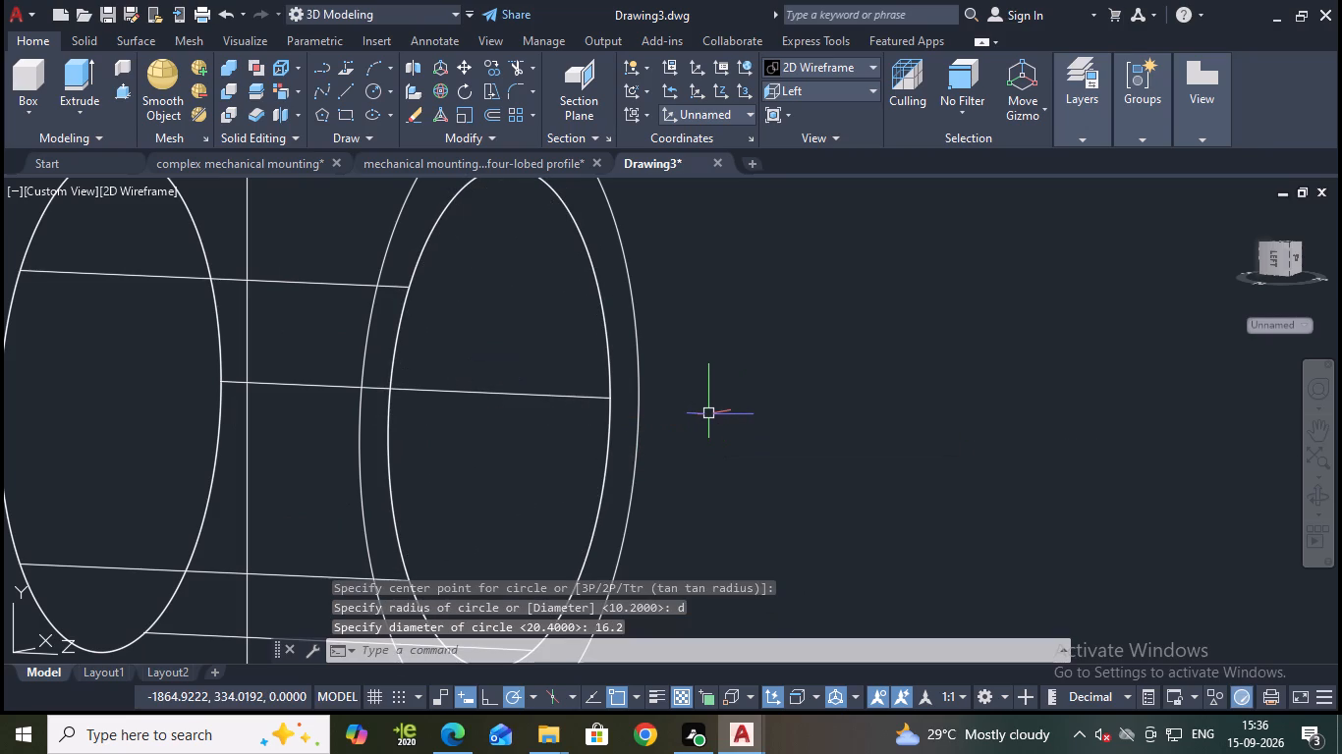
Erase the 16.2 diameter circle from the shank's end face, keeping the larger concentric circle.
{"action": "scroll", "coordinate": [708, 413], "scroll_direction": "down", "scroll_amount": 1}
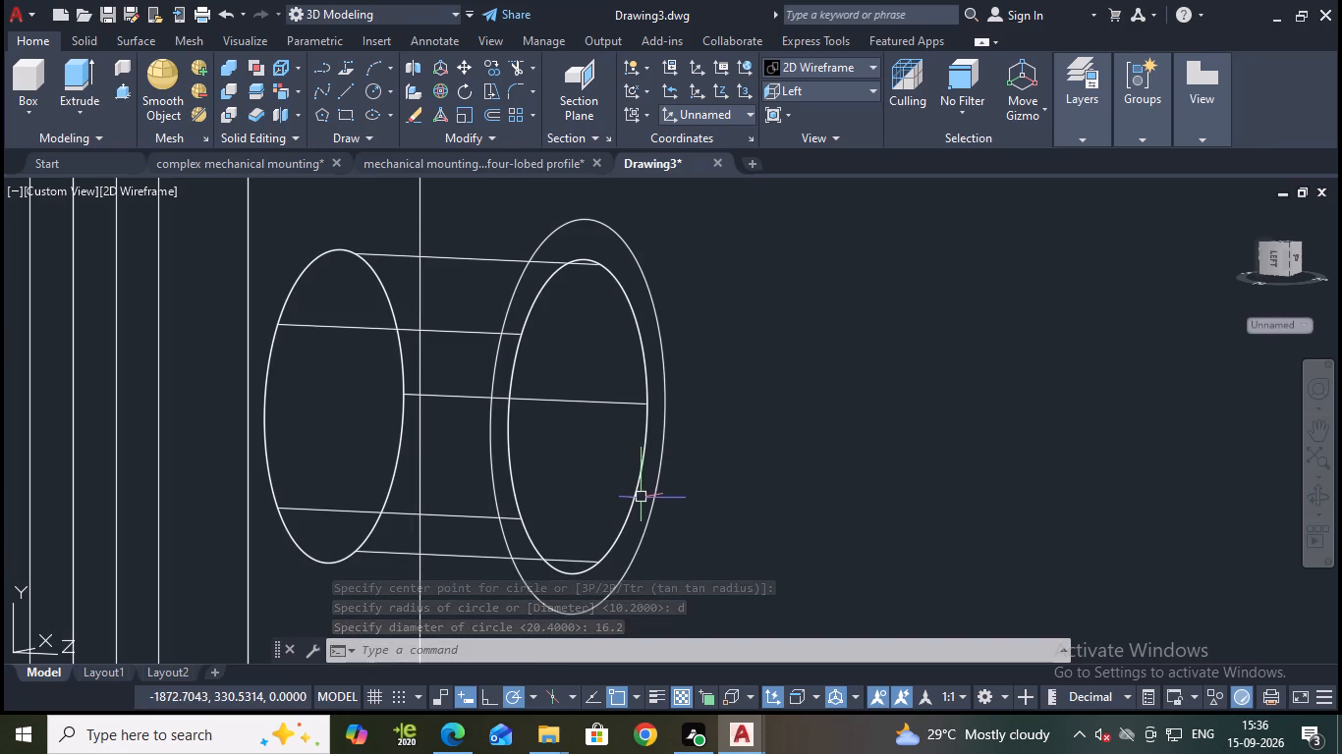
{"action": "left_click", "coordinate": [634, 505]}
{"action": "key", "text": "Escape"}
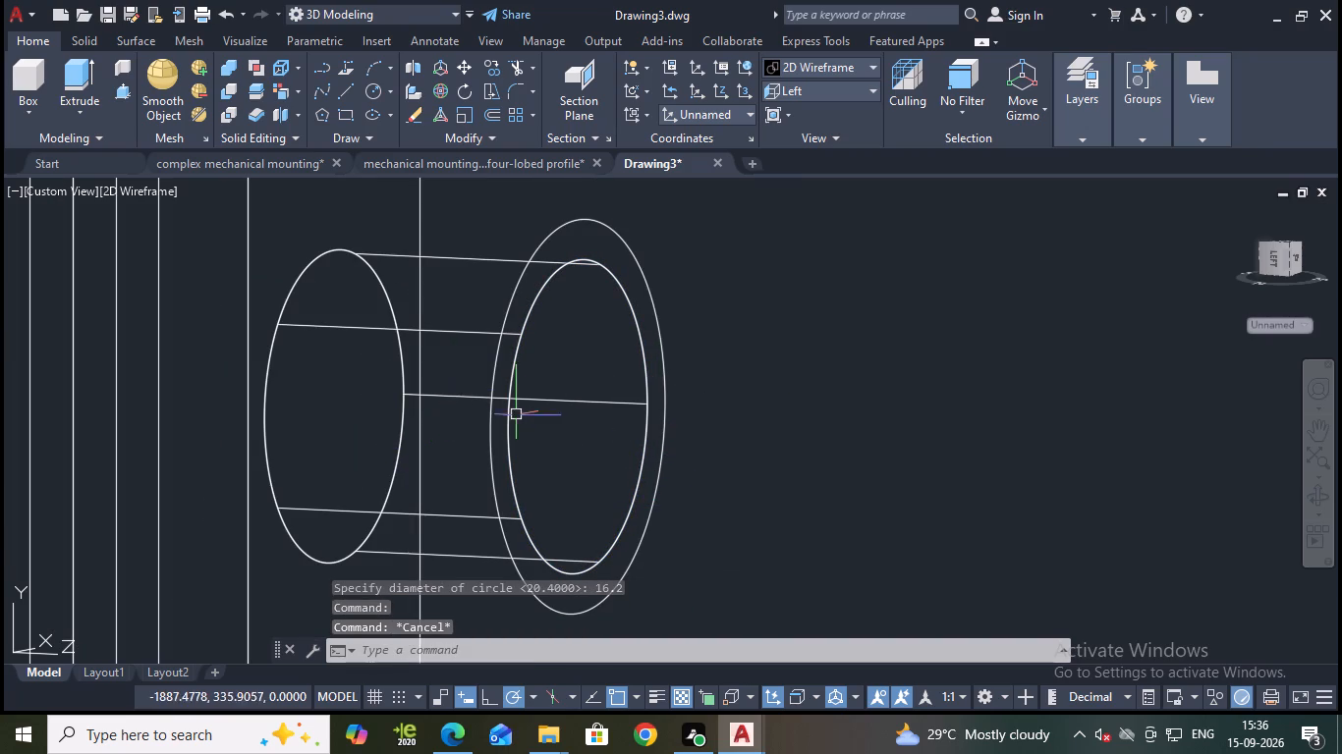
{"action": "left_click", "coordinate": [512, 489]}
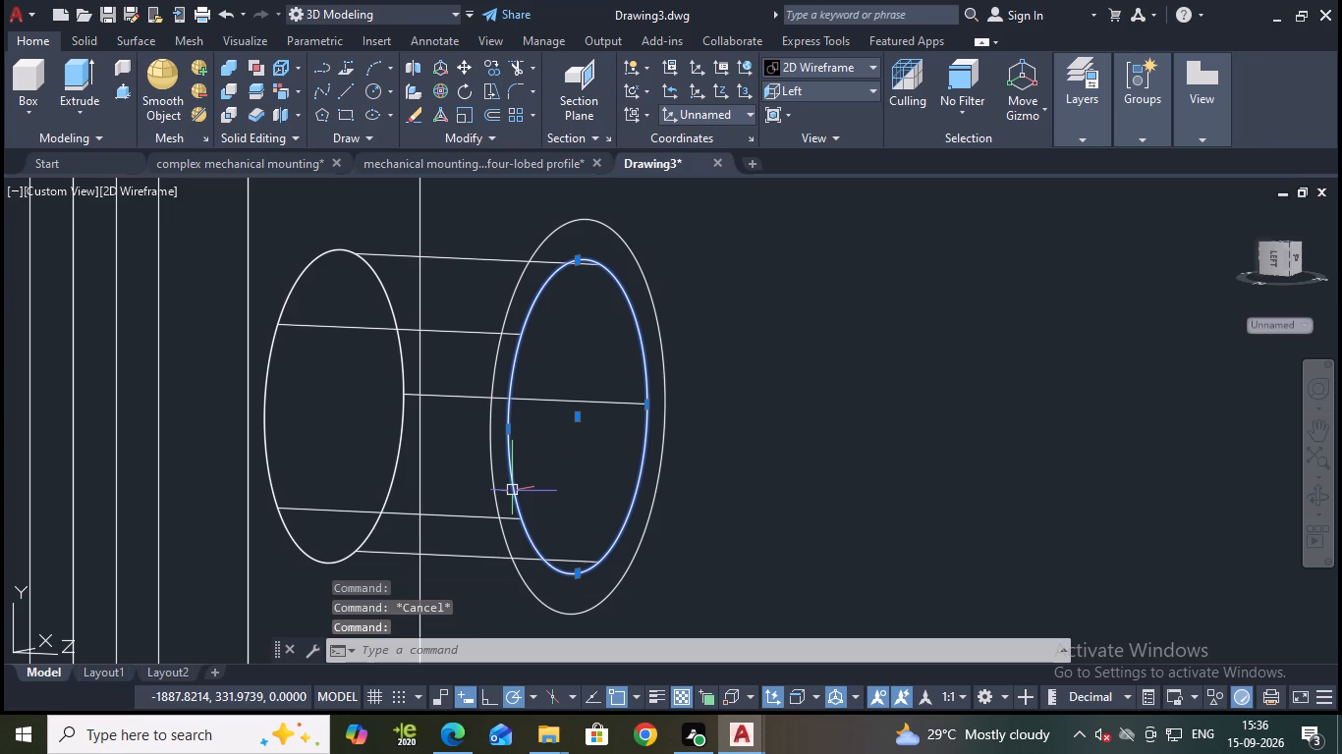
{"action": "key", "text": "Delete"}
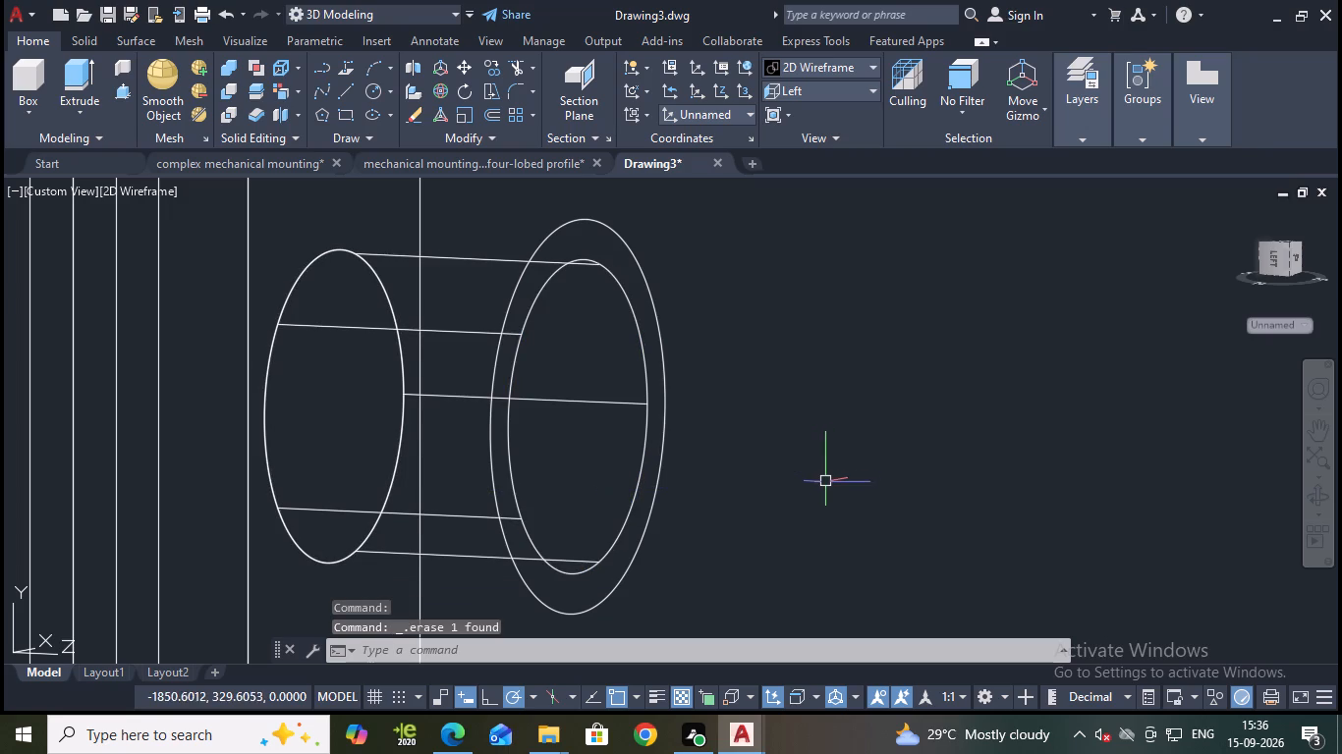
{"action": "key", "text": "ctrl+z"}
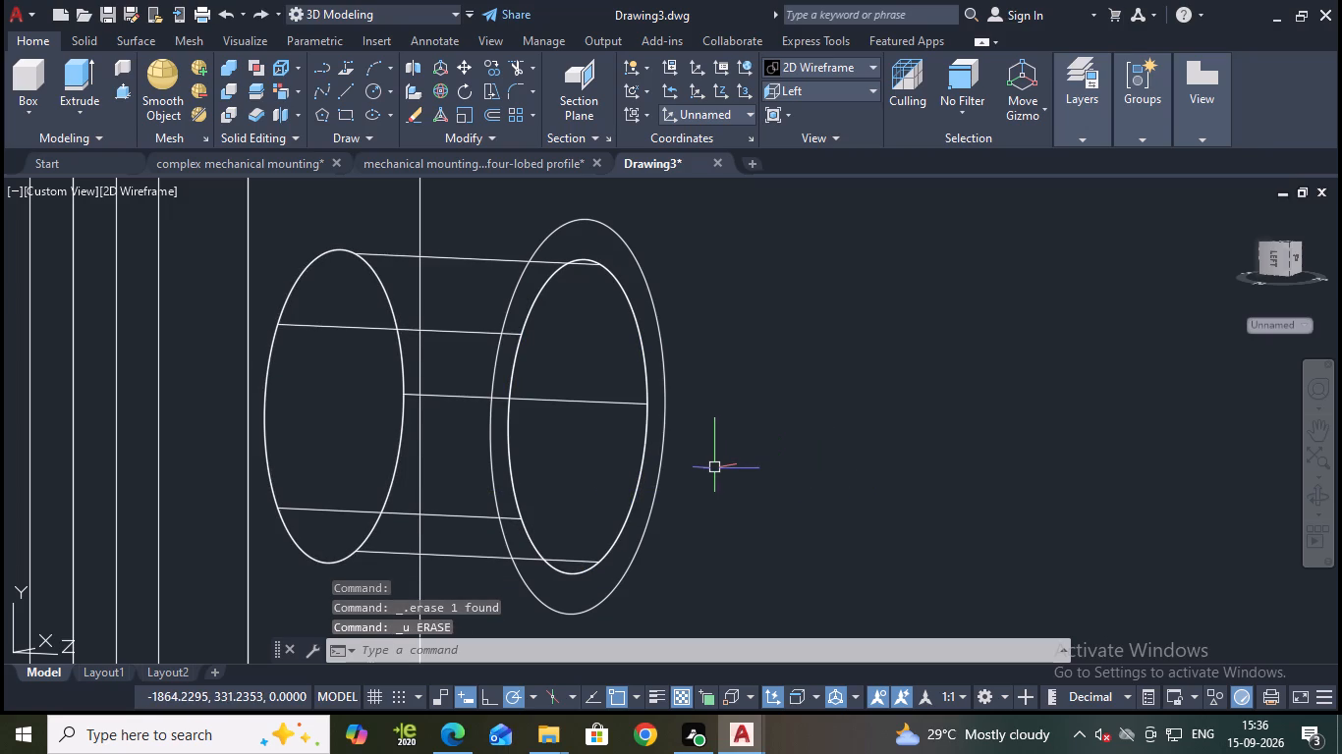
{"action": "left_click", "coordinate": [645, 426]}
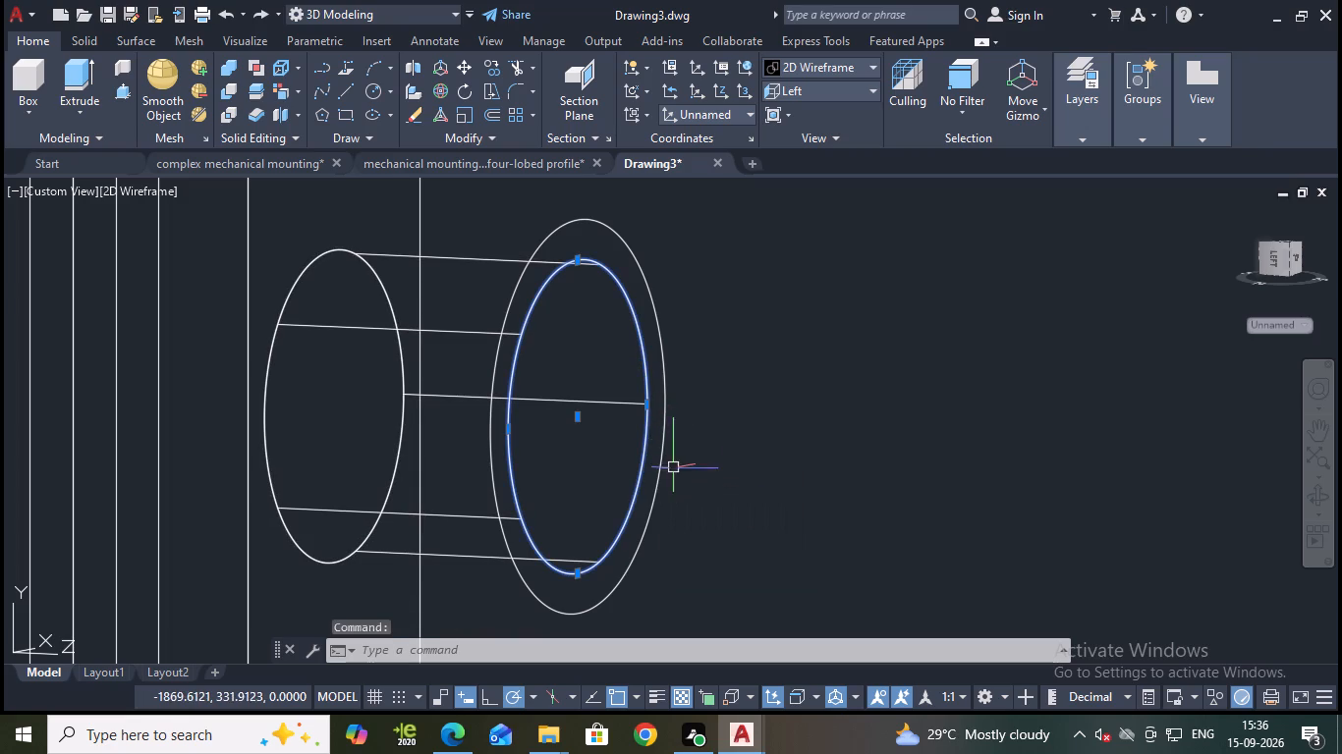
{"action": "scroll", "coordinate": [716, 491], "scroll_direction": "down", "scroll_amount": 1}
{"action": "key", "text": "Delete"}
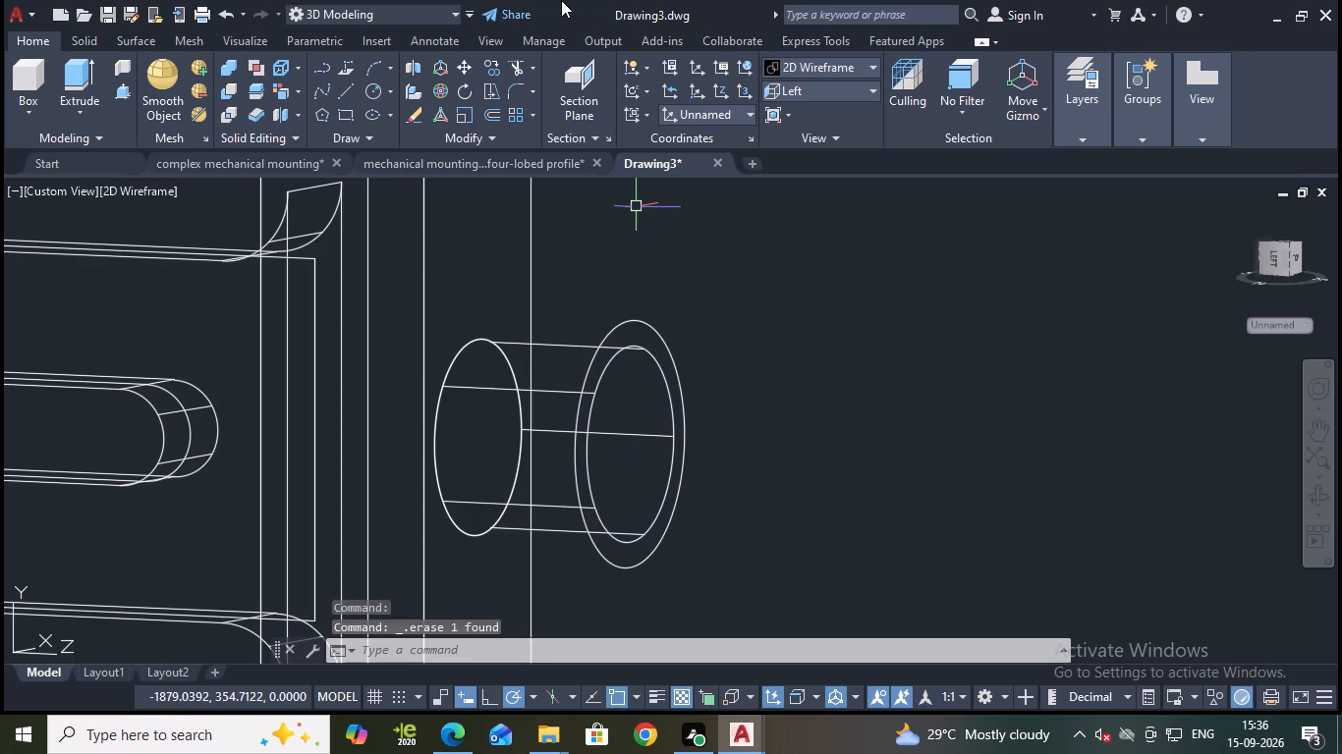
Switch the visual style to Shades of Gray.
{"action": "left_click", "coordinate": [866, 67]}
{"action": "left_click", "coordinate": [961, 163]}
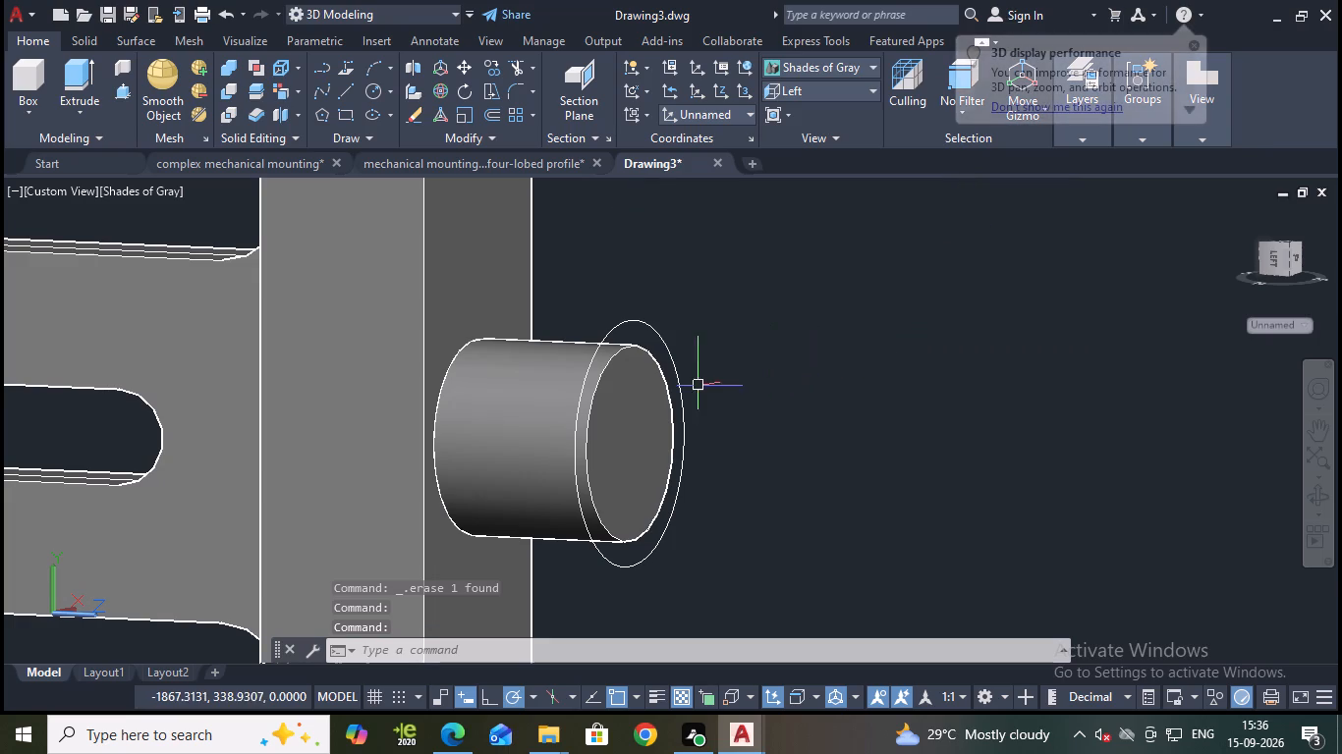
Draw a 16.2 diameter circle centred on the shank's outer end face, concentric with the larger circle.
{"action": "scroll", "coordinate": [702, 371], "scroll_direction": "up", "scroll_amount": 2}
{"action": "middle_click_drag", "start_coordinate": [701, 368], "coordinate": [670, 342]}
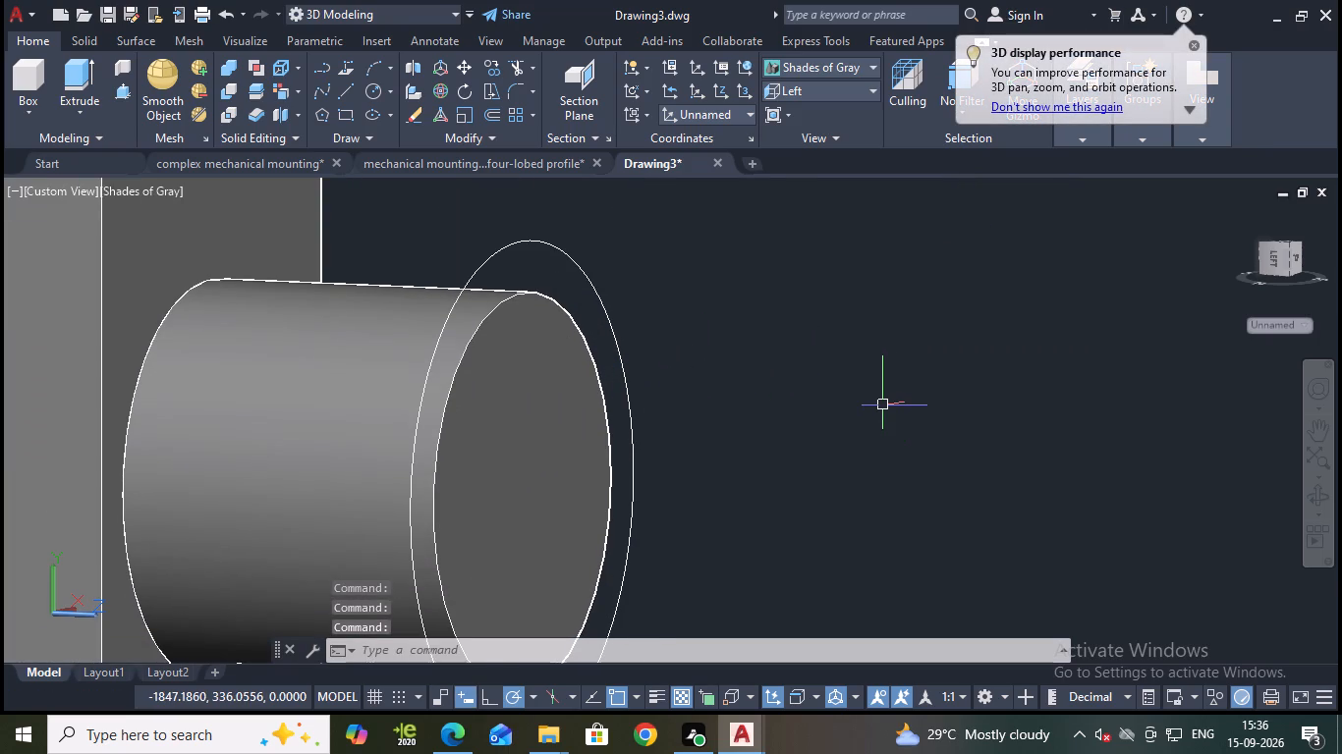
{"action": "scroll", "coordinate": [845, 404], "scroll_direction": "down", "scroll_amount": 2}
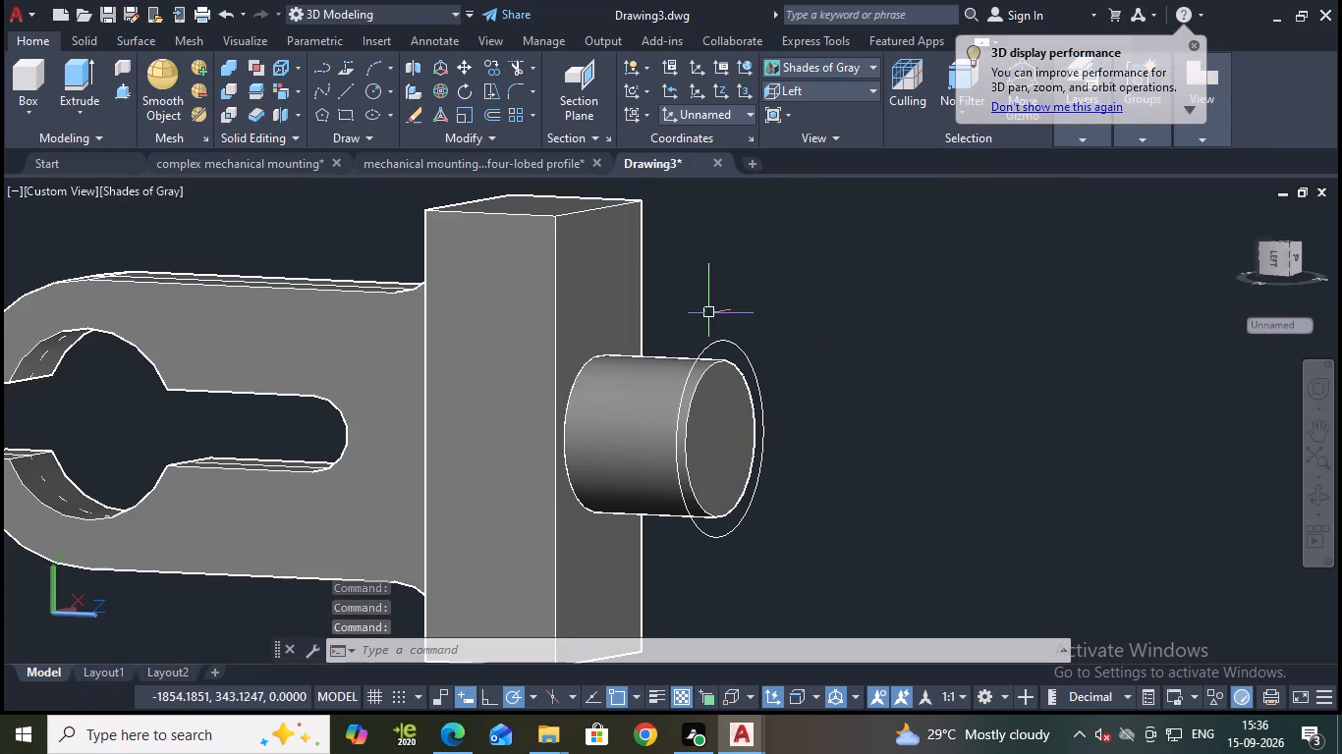
{"action": "left_click", "coordinate": [369, 82]}
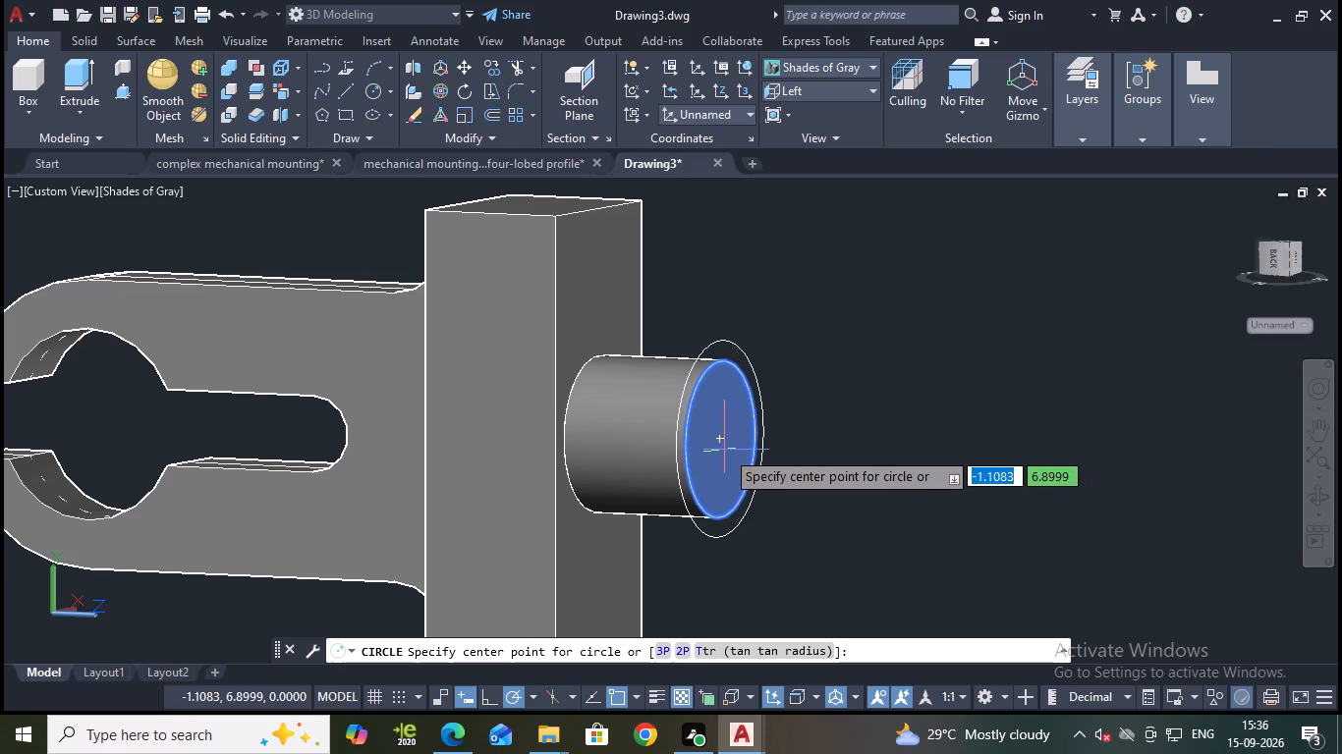
{"action": "left_click", "coordinate": [719, 443]}
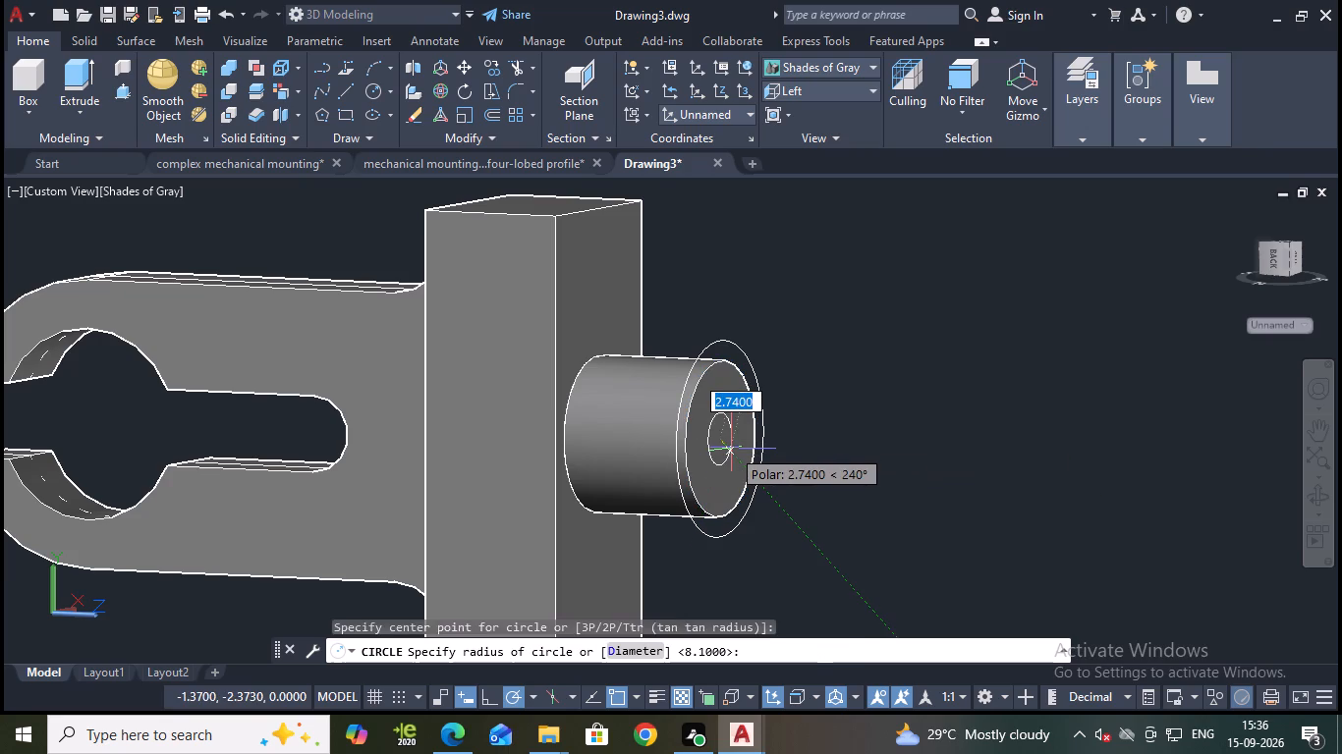
{"action": "key", "text": "d"}
{"action": "key", "text": "Return"}
{"action": "type", "text": "16.2"}
{"action": "key", "text": "Return"}
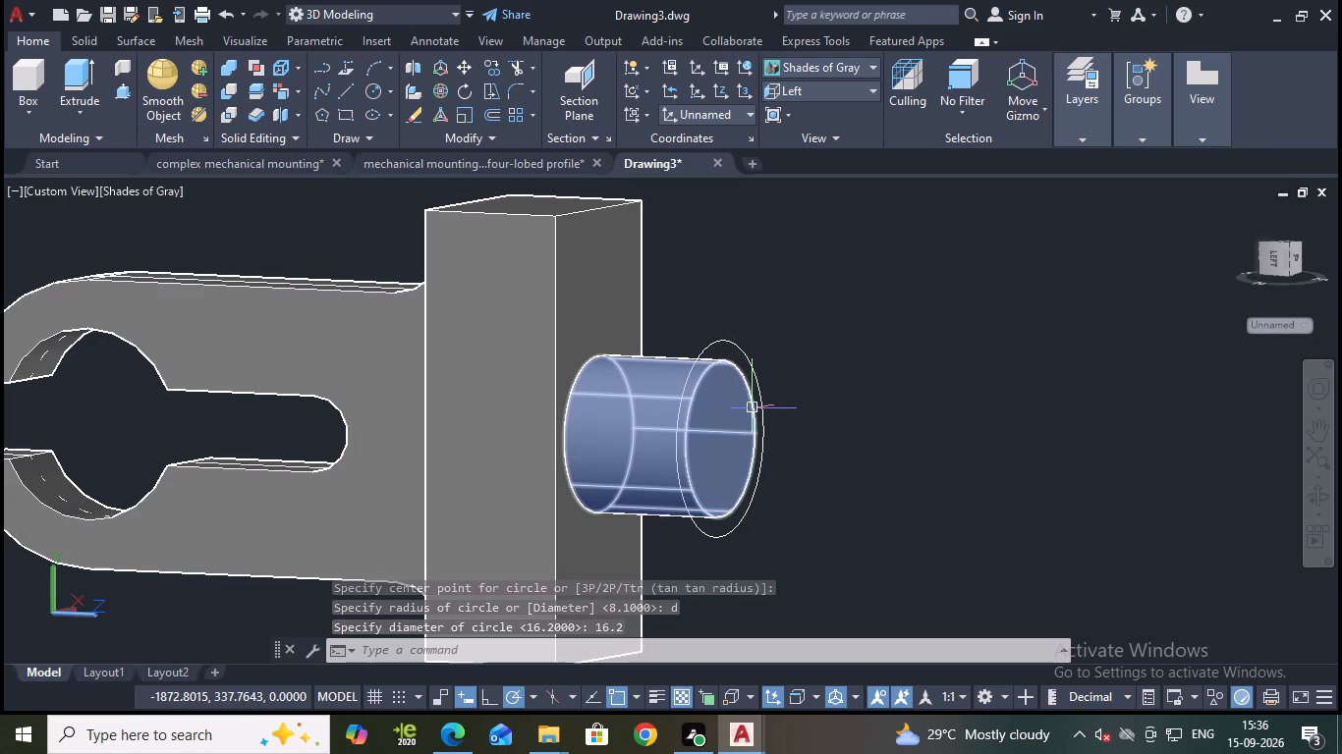
Switch the visual style to 2D Wireframe.
{"action": "left_click", "coordinate": [755, 408]}
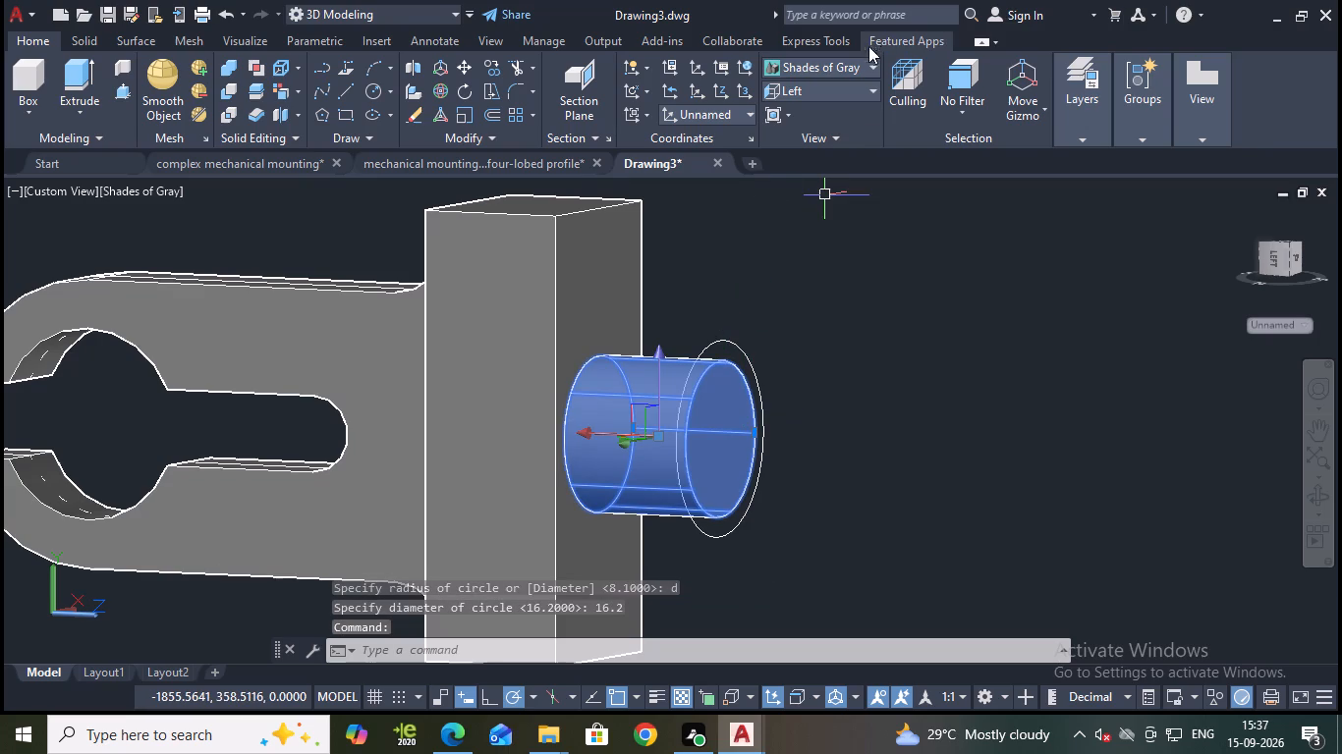
{"action": "left_click", "coordinate": [859, 60]}
{"action": "left_click", "coordinate": [831, 108]}
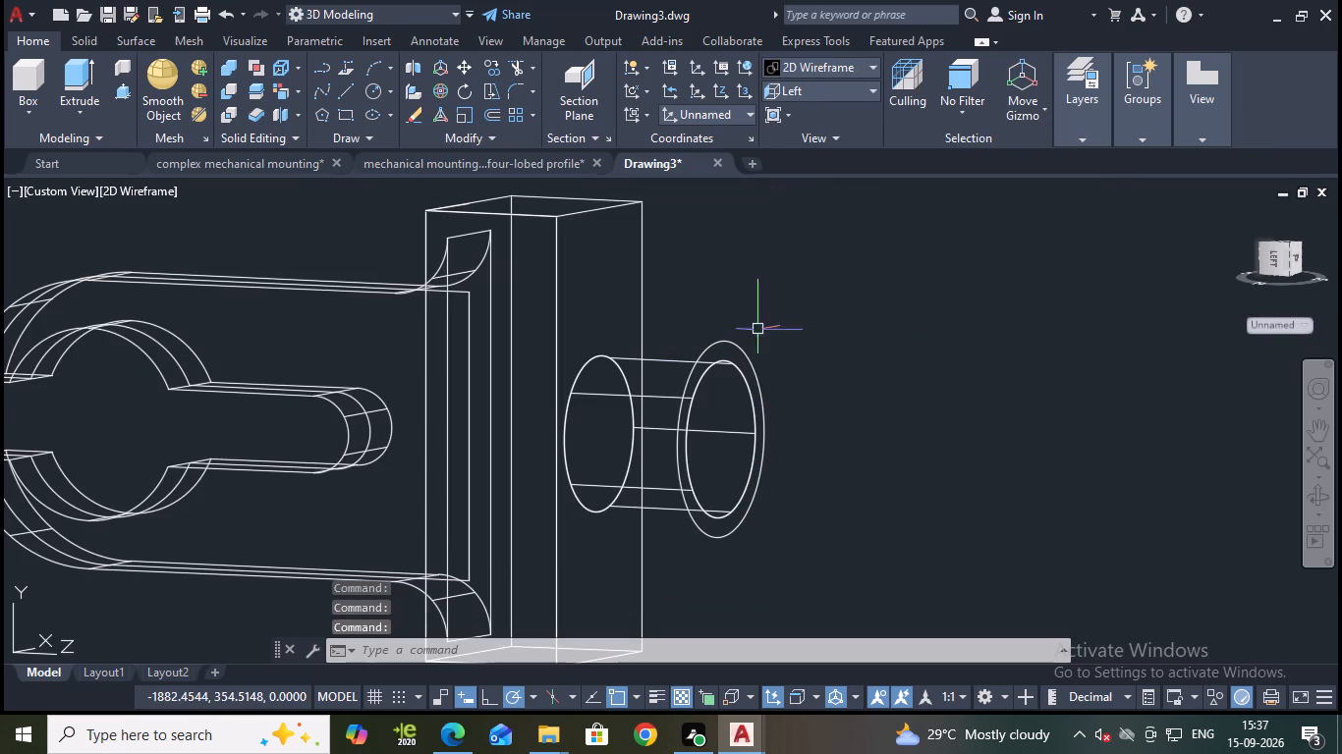
Move the 16.2 diameter circle 18 units outward from the shank's end face along the shank axis.
{"action": "left_click", "coordinate": [752, 388]}
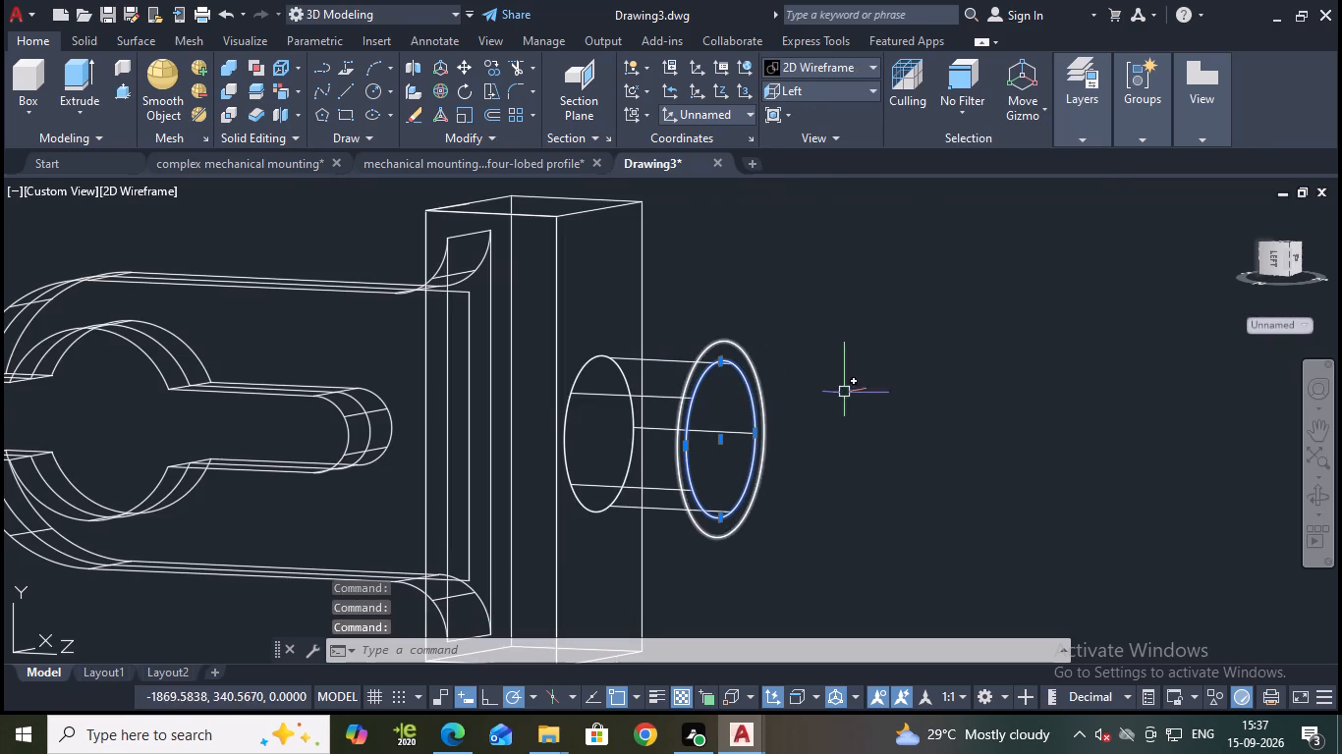
{"action": "key", "text": "m"}
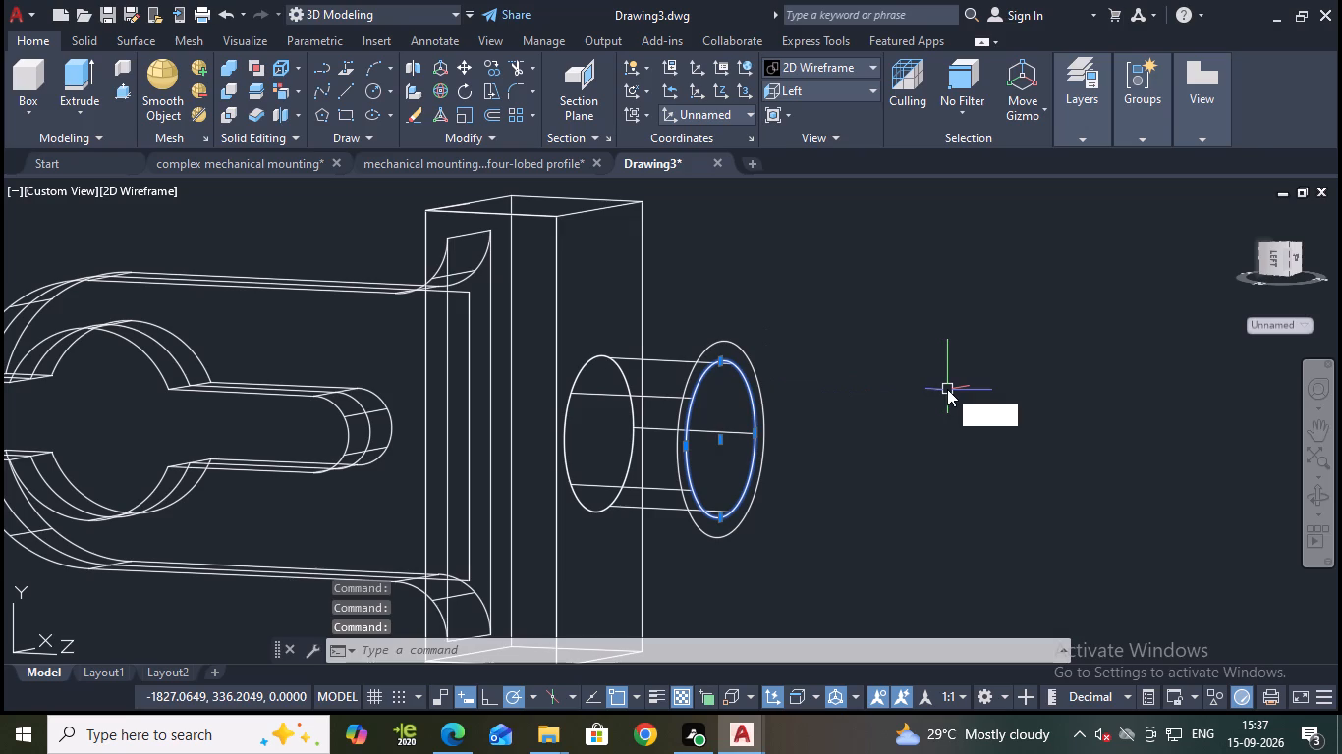
{"action": "key", "text": "Return"}
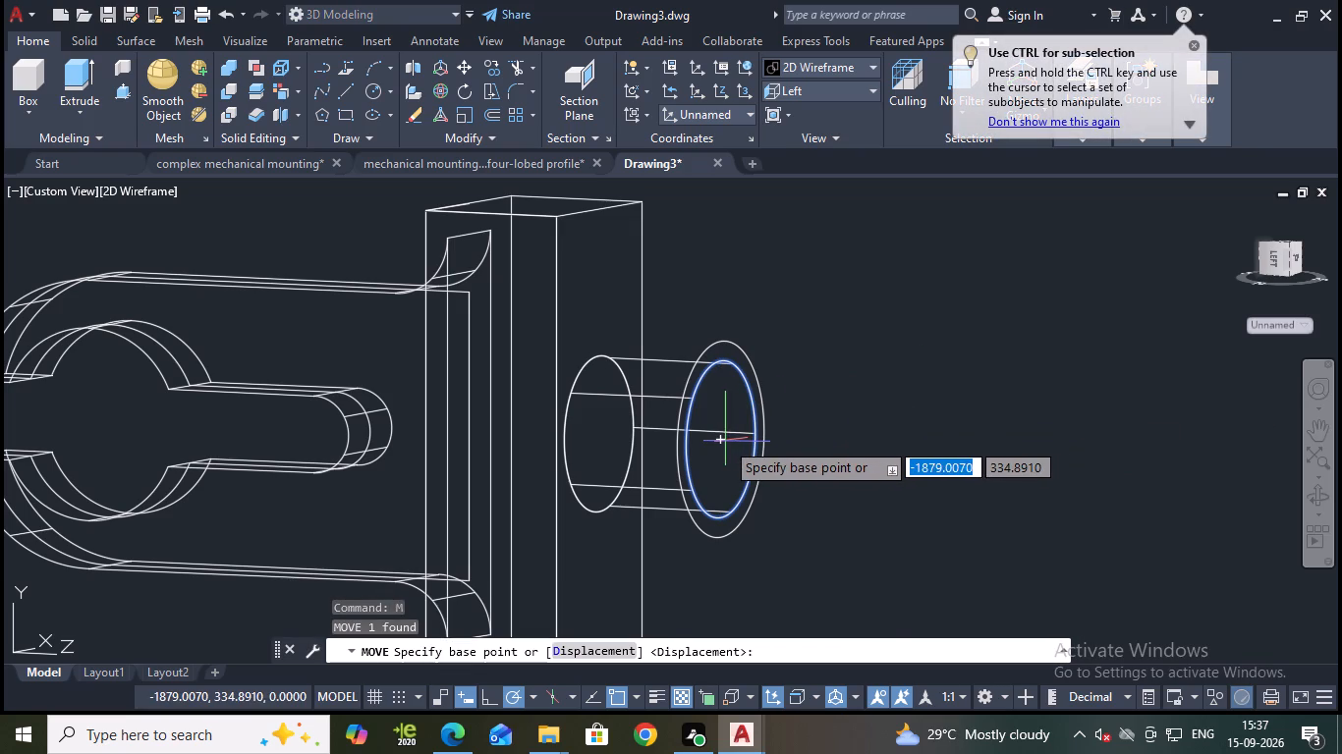
{"action": "left_click", "coordinate": [723, 442]}
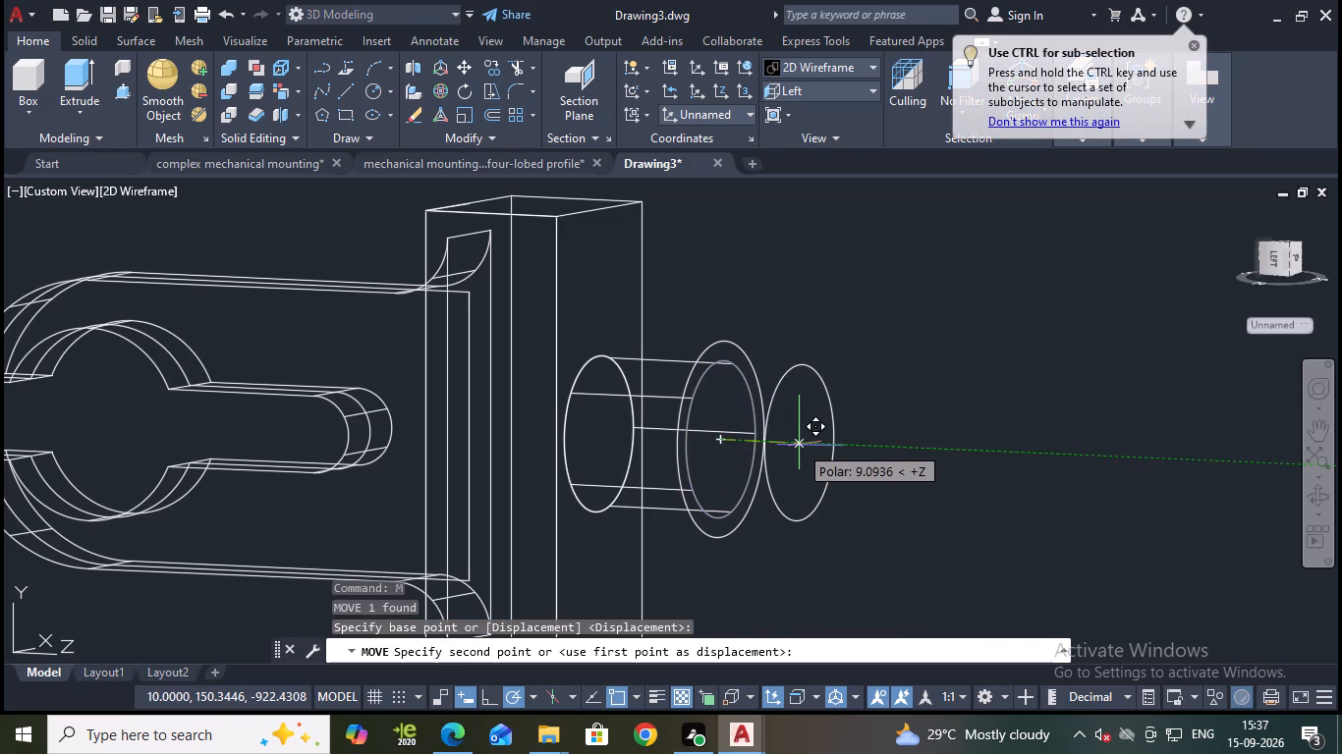
{"action": "type", "text": "18"}
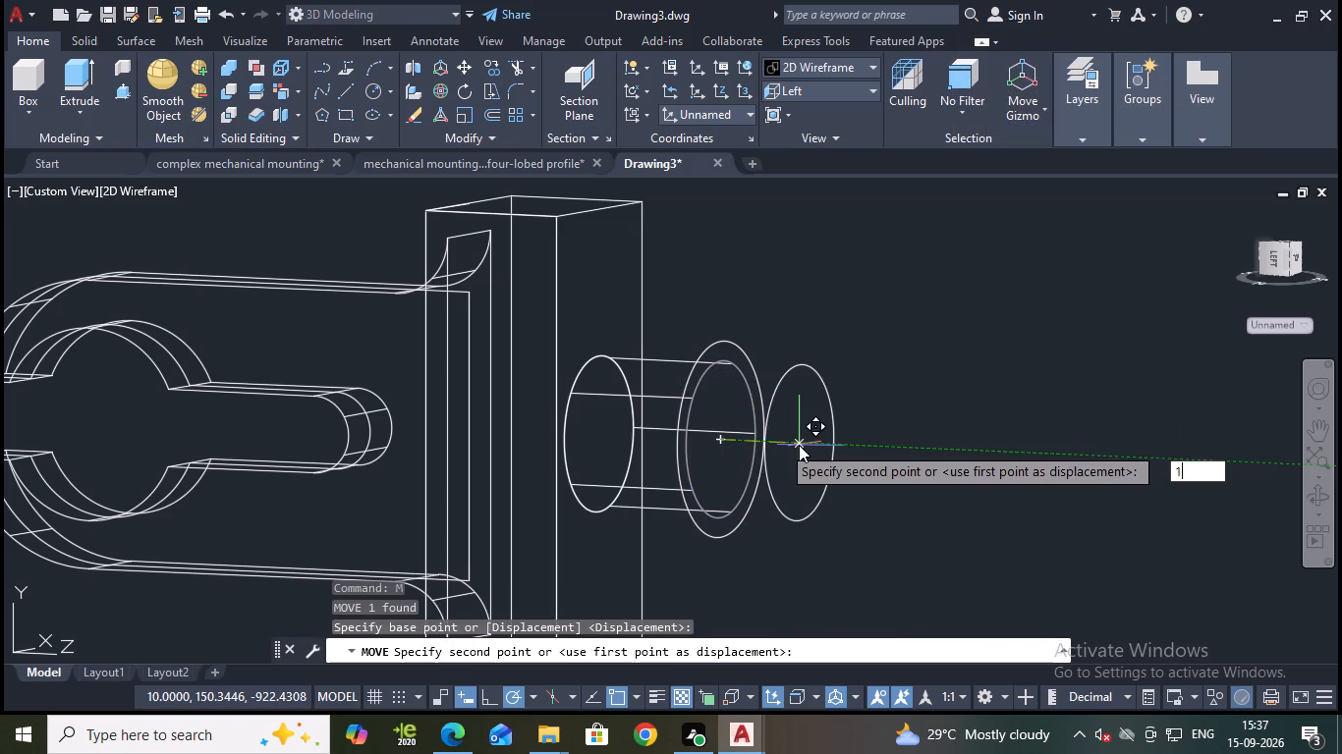
{"action": "key", "text": "Return"}
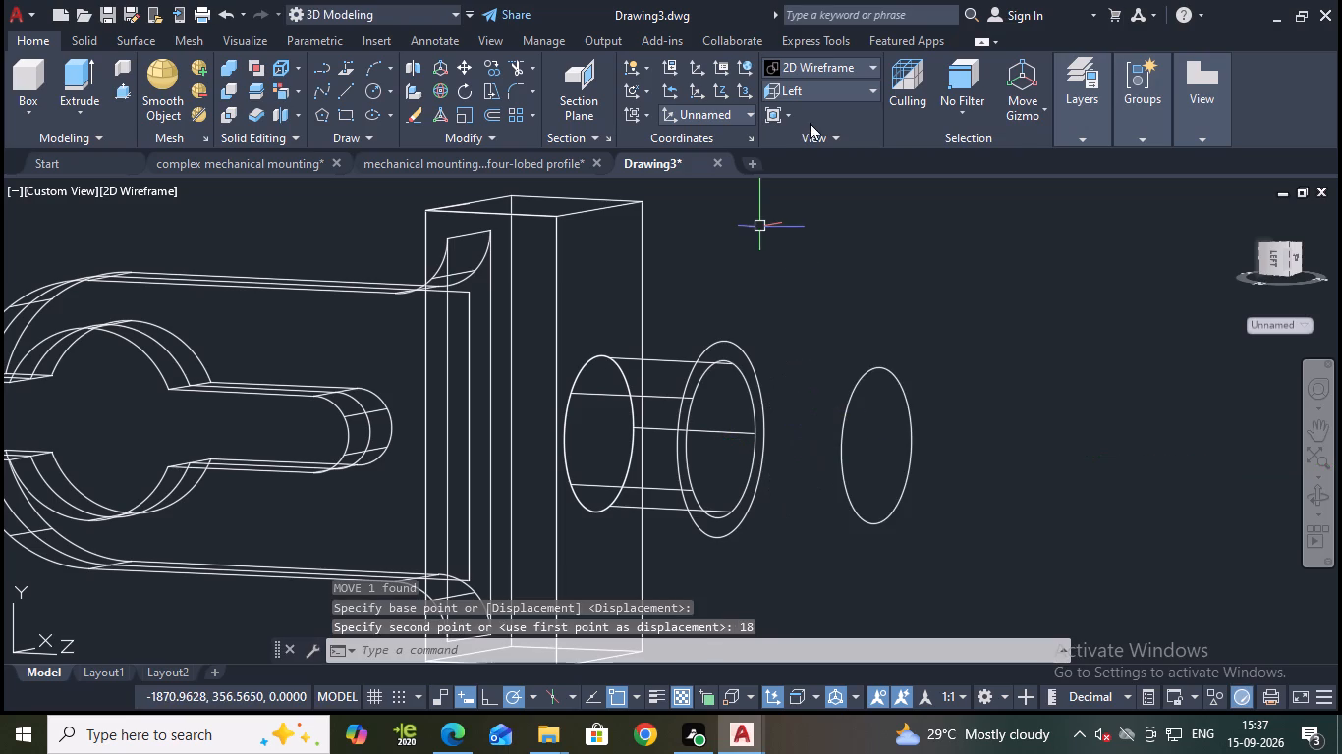
{"action": "key", "text": "Escape"}
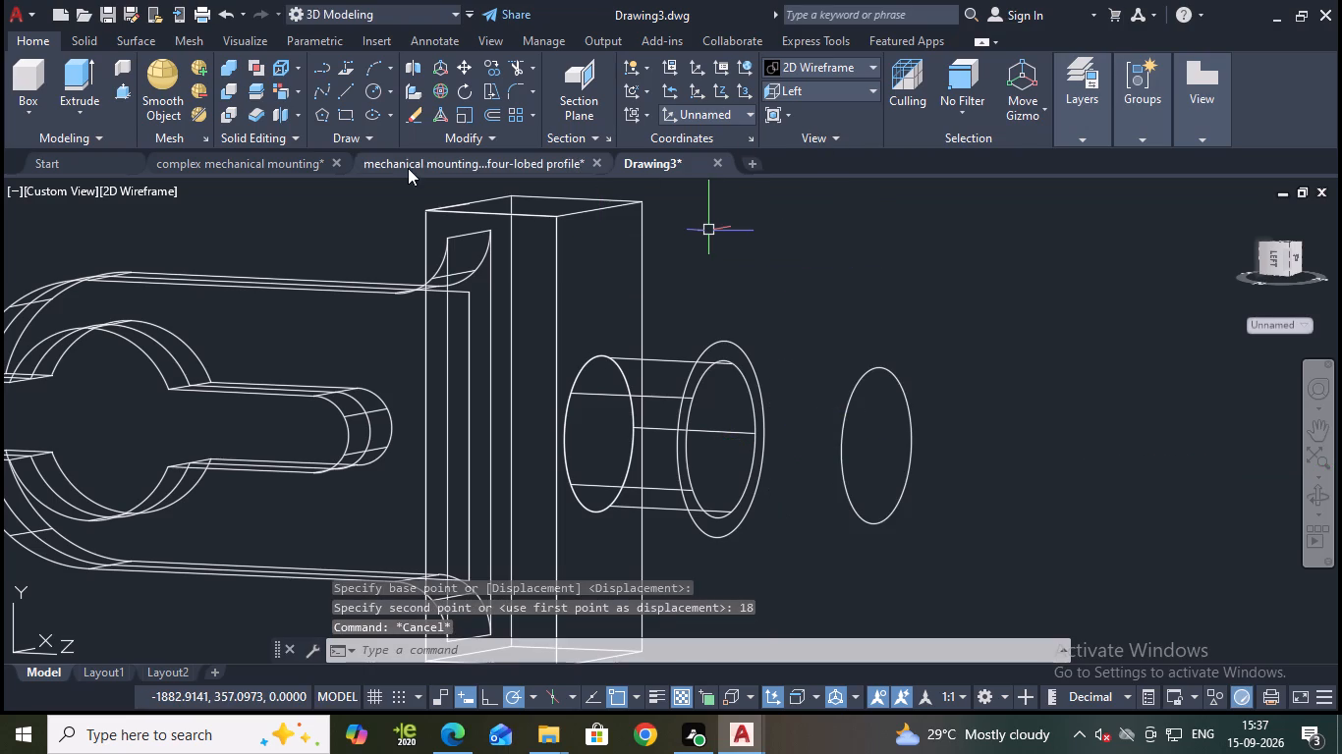
Loft a solid from the larger circle on the shank's end to the offset 16.2 diameter circle, using cross sections only.
{"action": "left_click", "coordinate": [88, 122]}
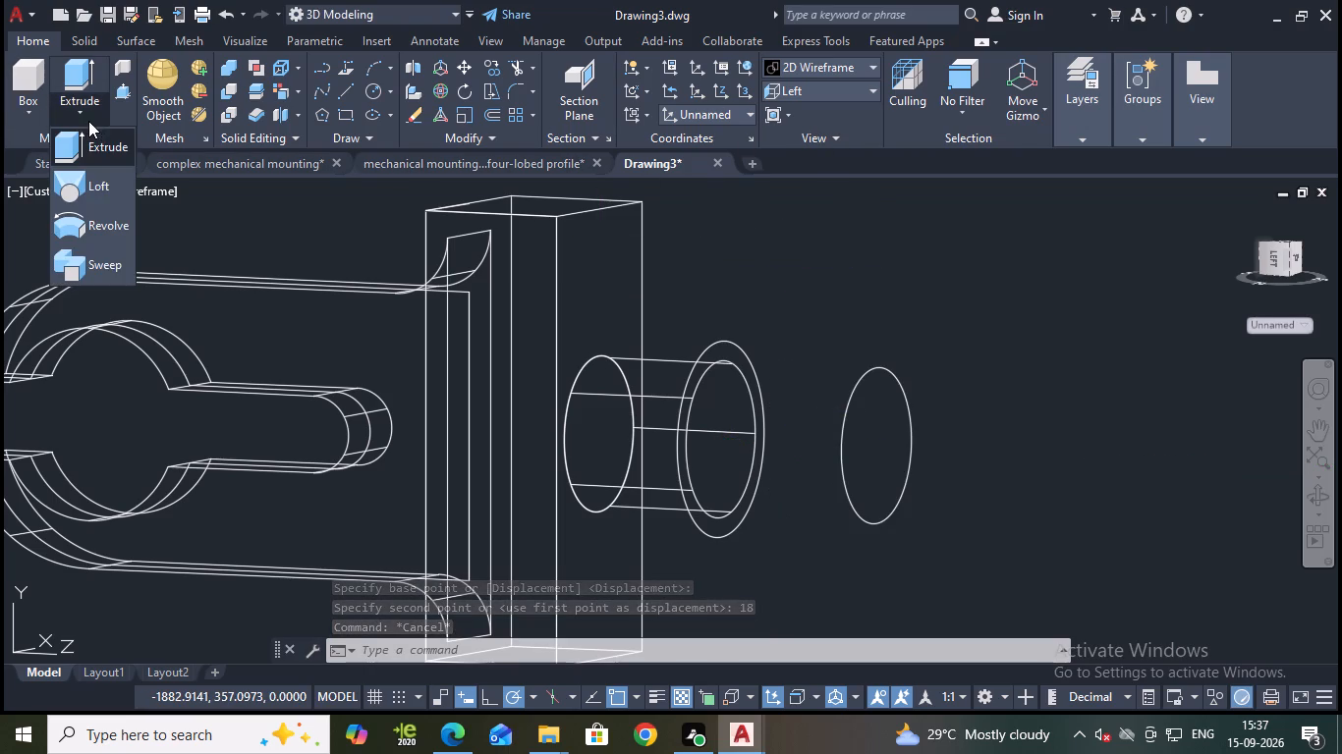
{"action": "left_click", "coordinate": [98, 179]}
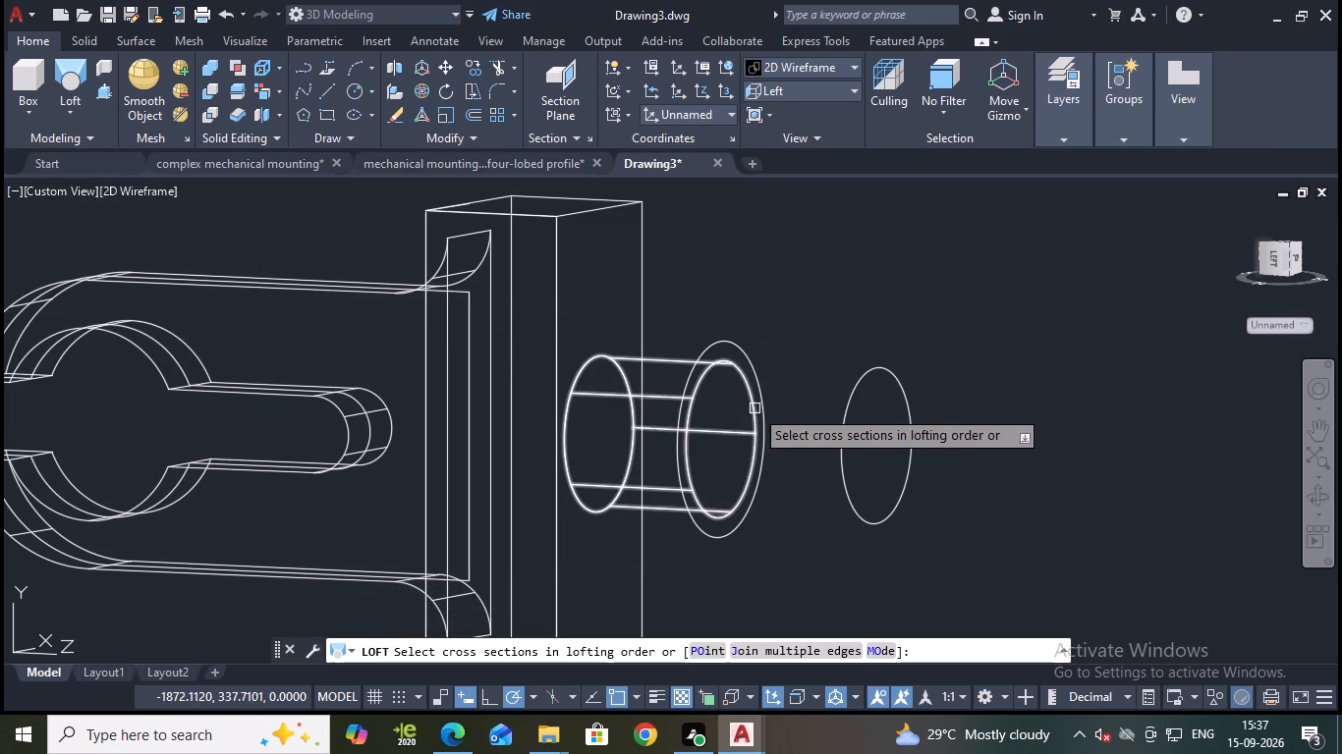
{"action": "left_click", "coordinate": [681, 390]}
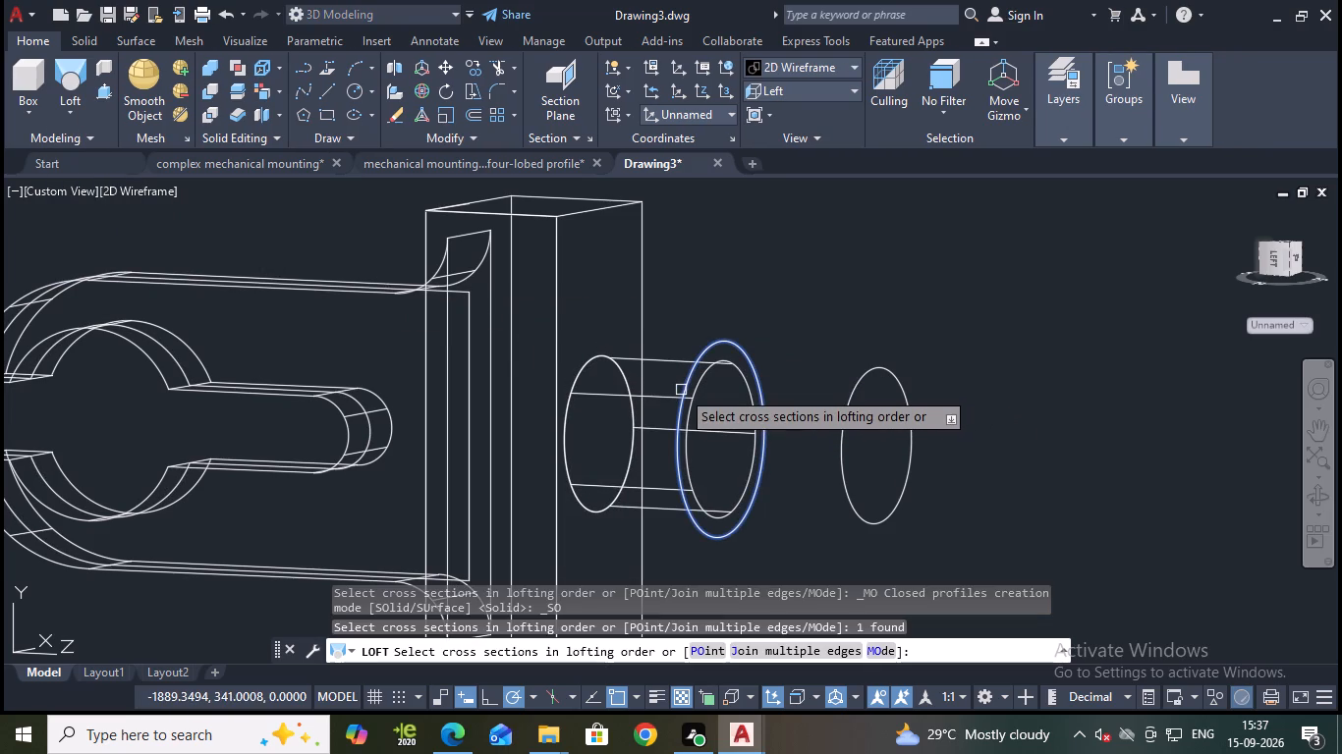
{"action": "left_click", "coordinate": [839, 475]}
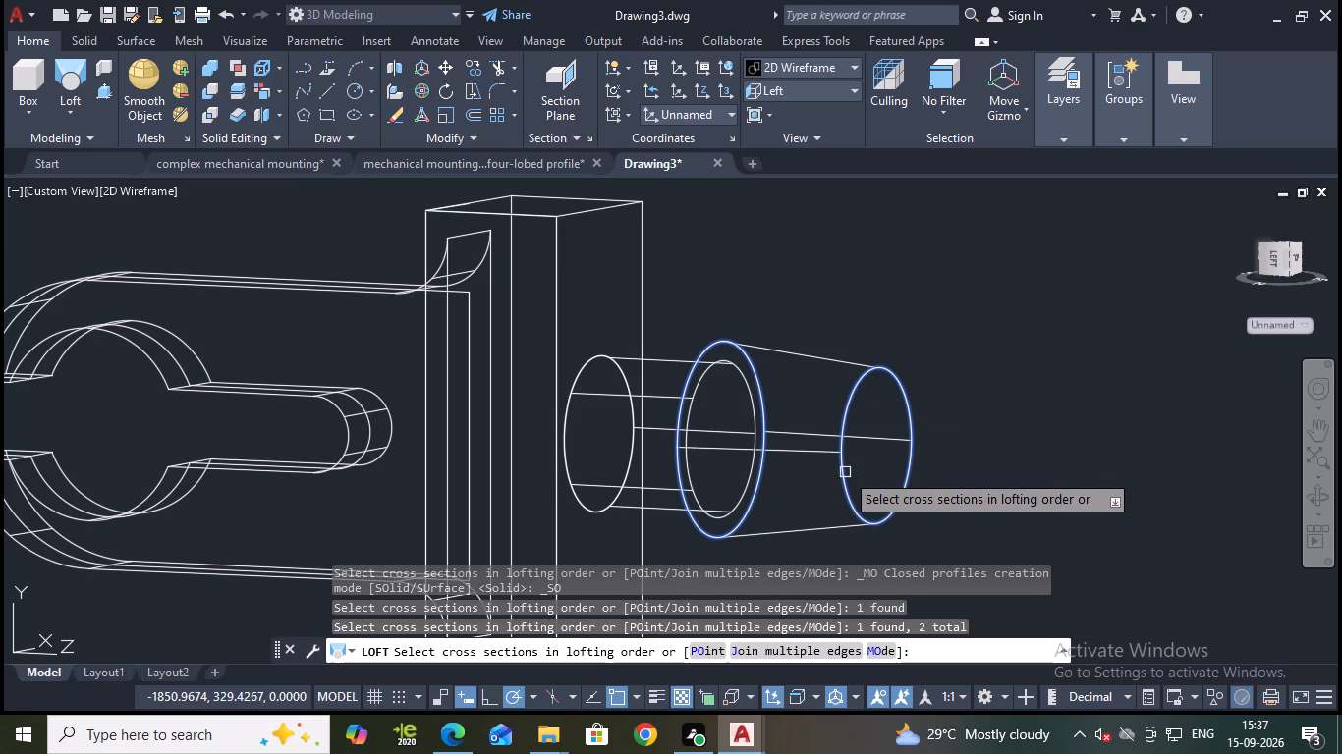
{"action": "key", "text": "Return"}
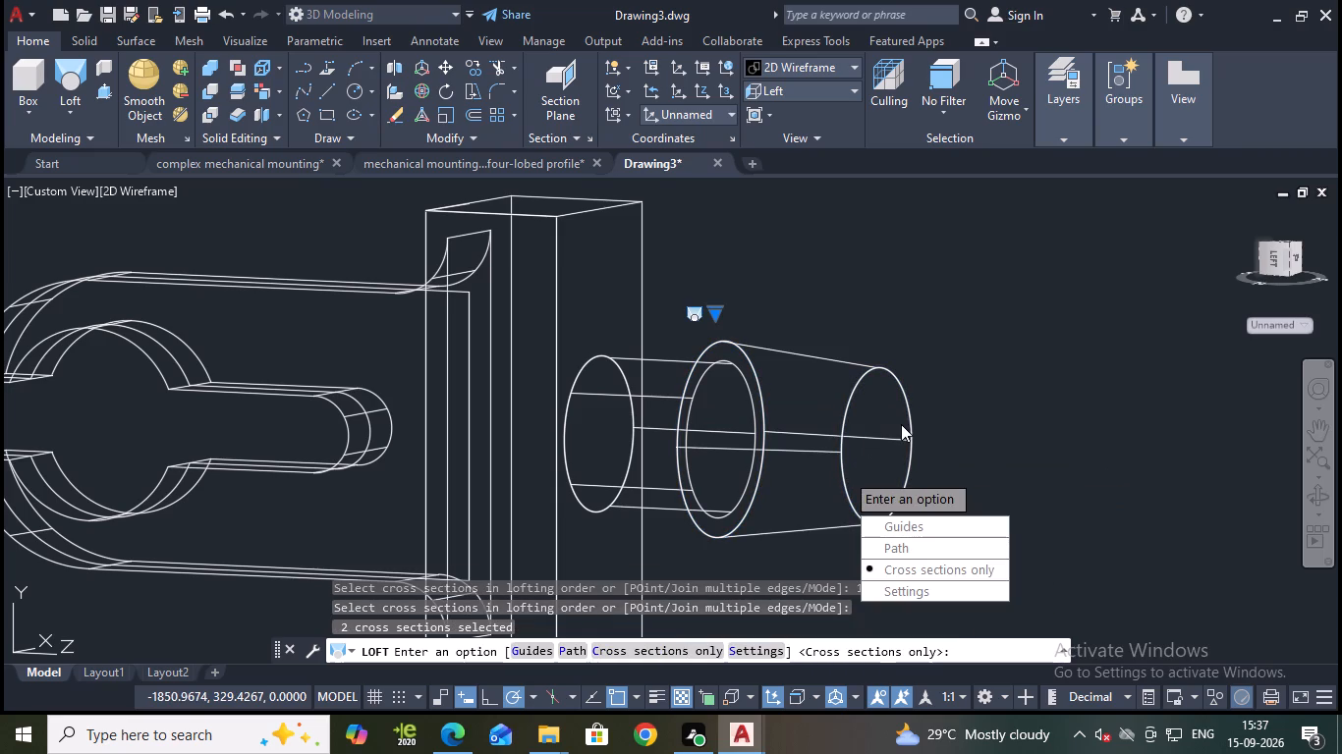
{"action": "key", "text": "Return"}
Switch the visual style to Shades of Gray to check the finished part.
{"action": "left_click", "coordinate": [789, 65]}
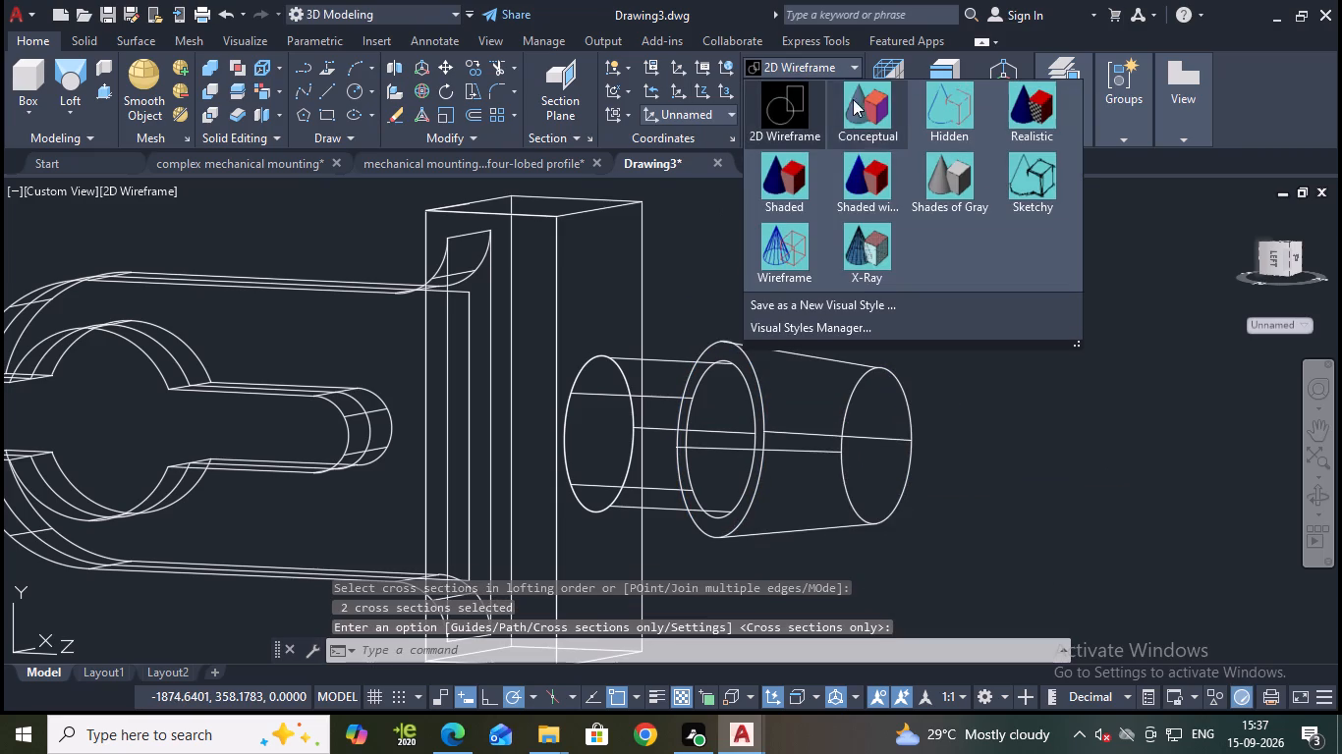
{"action": "left_click", "coordinate": [929, 168]}
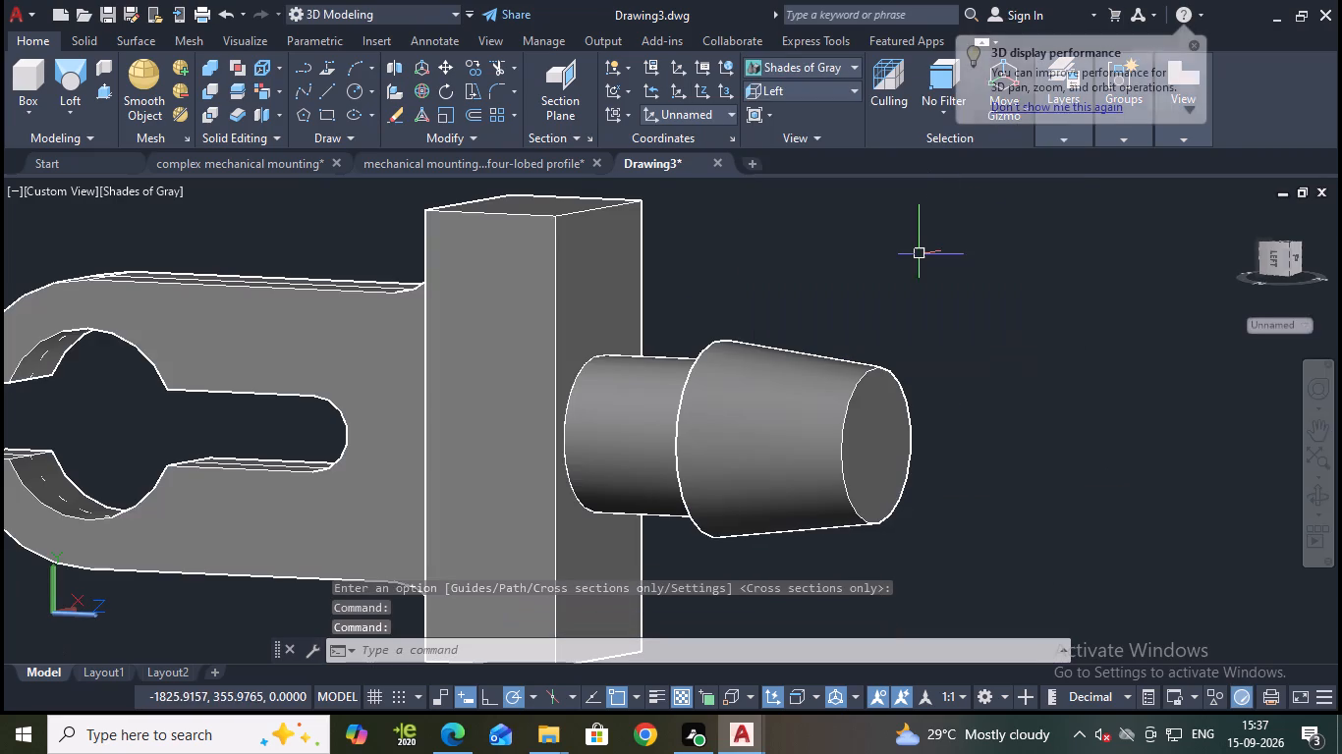
{"action": "scroll", "coordinate": [918, 261], "scroll_direction": "down", "scroll_amount": 1}
{"action": "middle_click_drag", "start_coordinate": [933, 402], "coordinate": [808, 402], "text": "shift"}
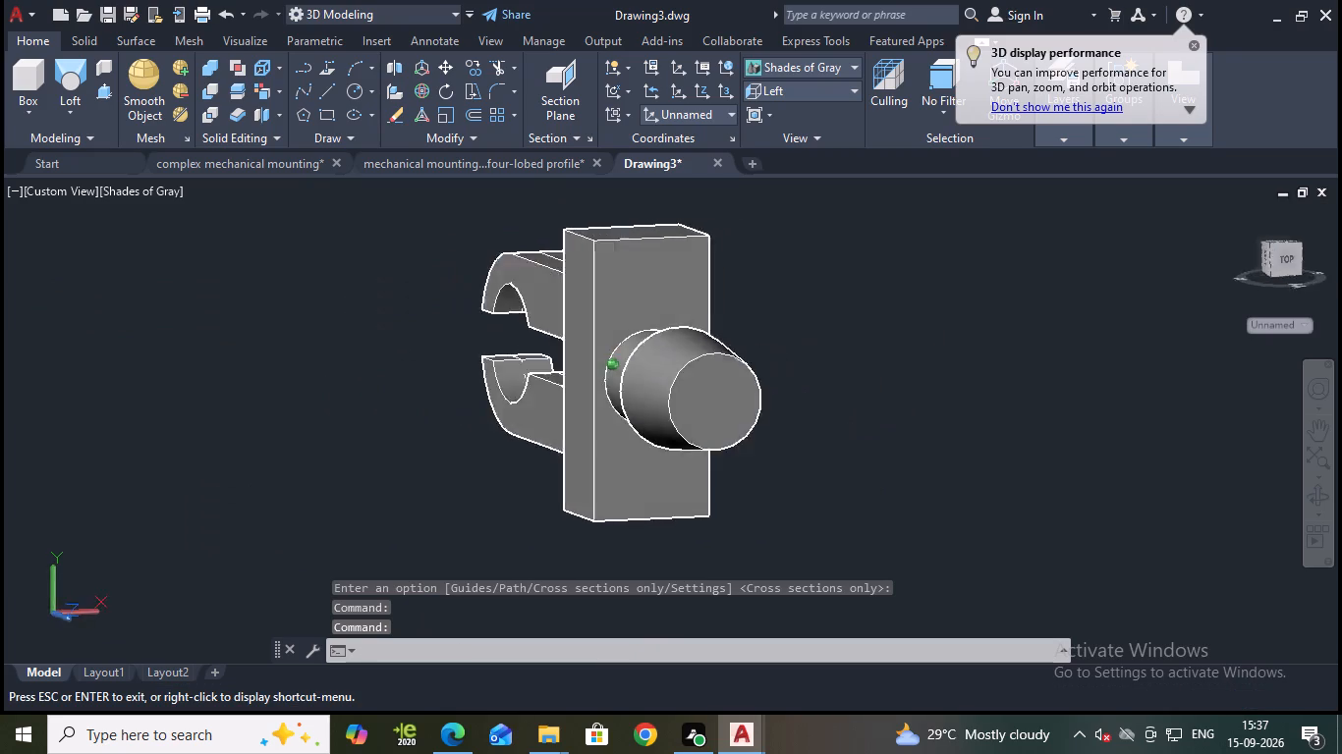
{"action": "middle_click_drag", "start_coordinate": [808, 402], "coordinate": [519, 386], "text": "shift"}
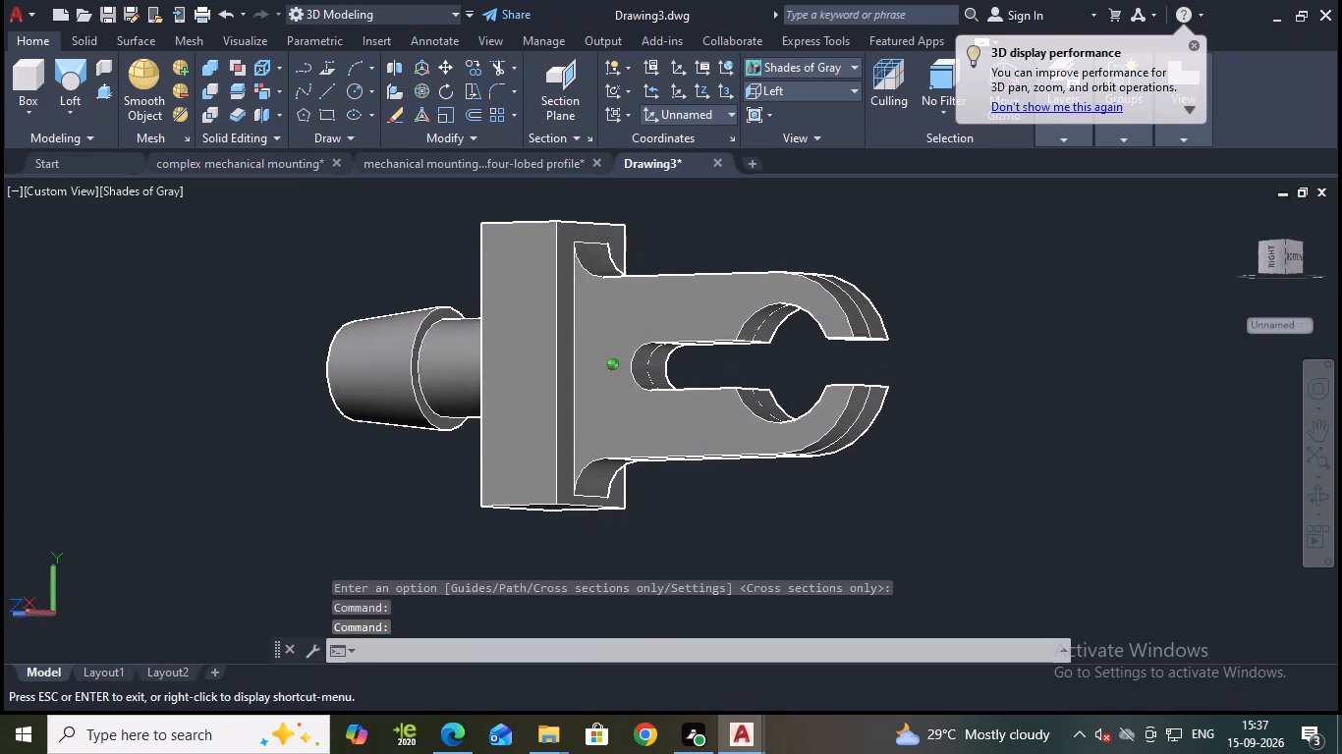
{"action": "middle_click_drag", "start_coordinate": [519, 386], "coordinate": [583, 391], "text": "shift"}
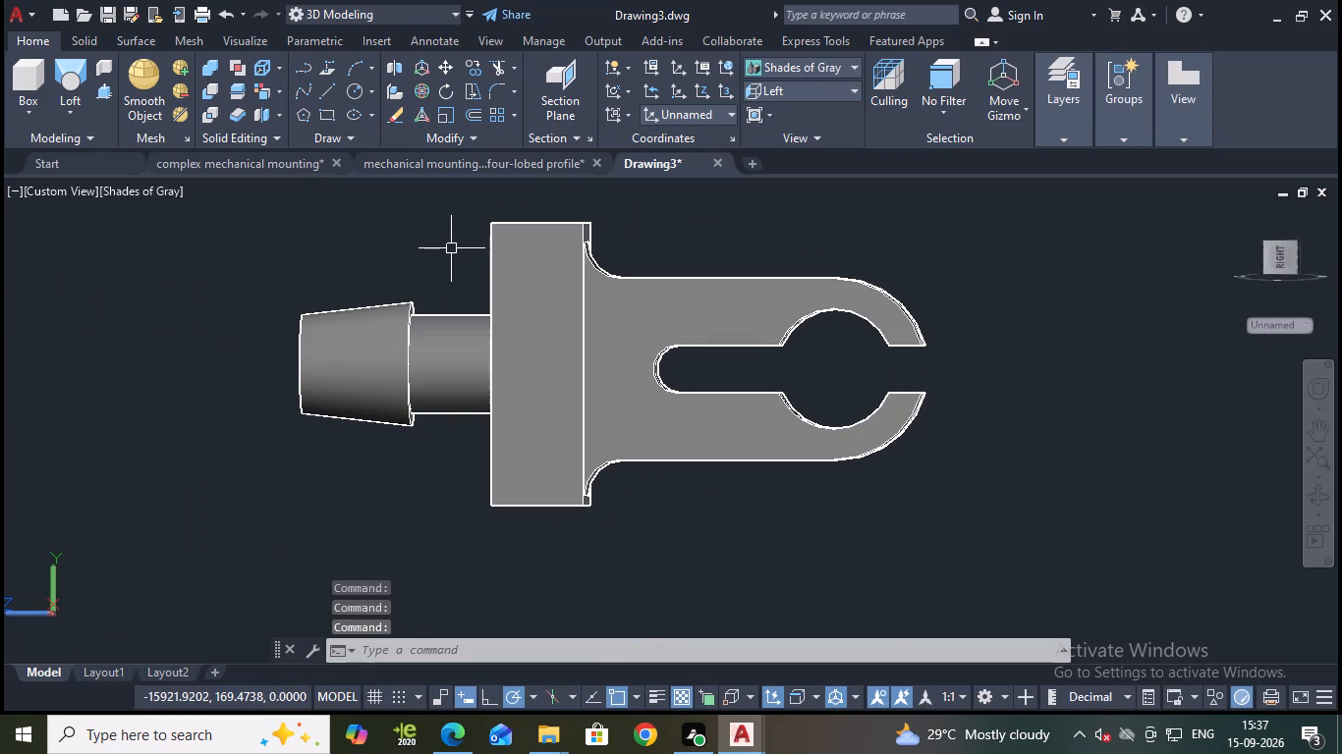
Save the drawing in the Documents folder as "mechanical fork type component".
{"action": "key", "text": "ctrl+s"}
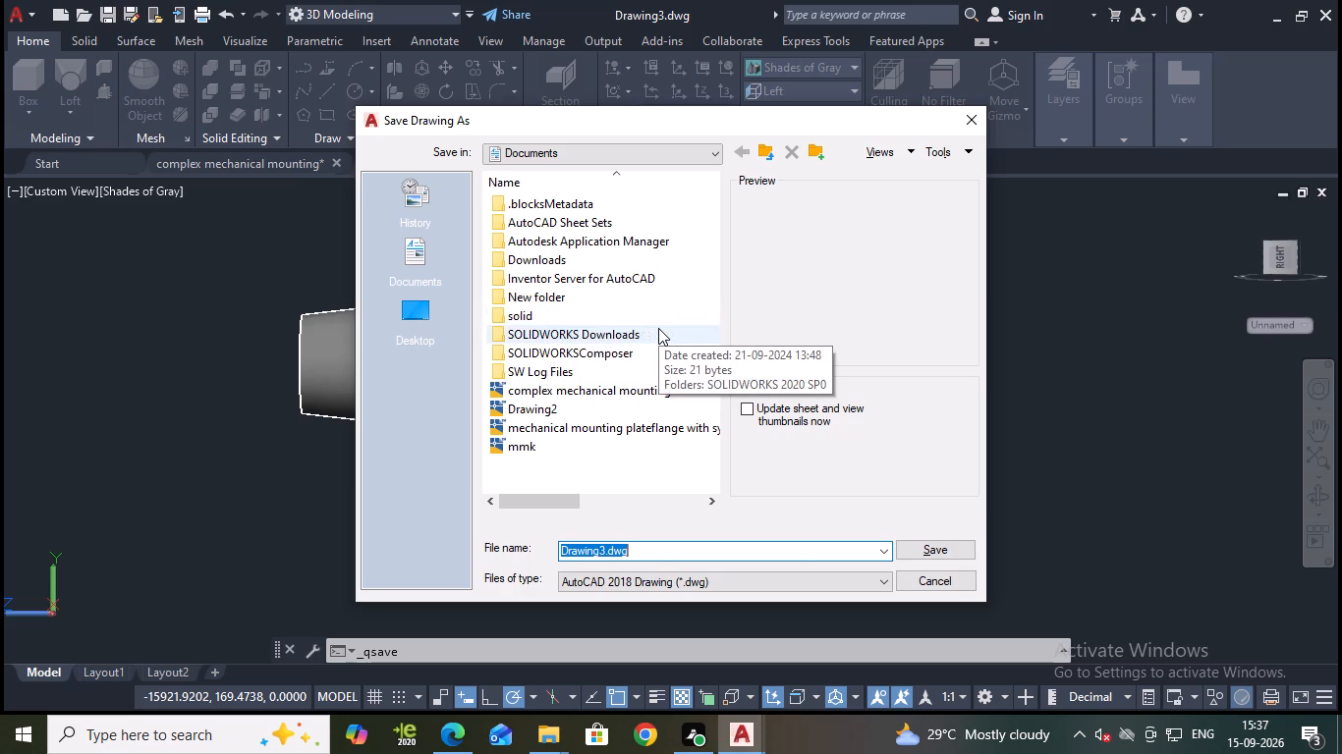
{"action": "type", "text": "mecha"}
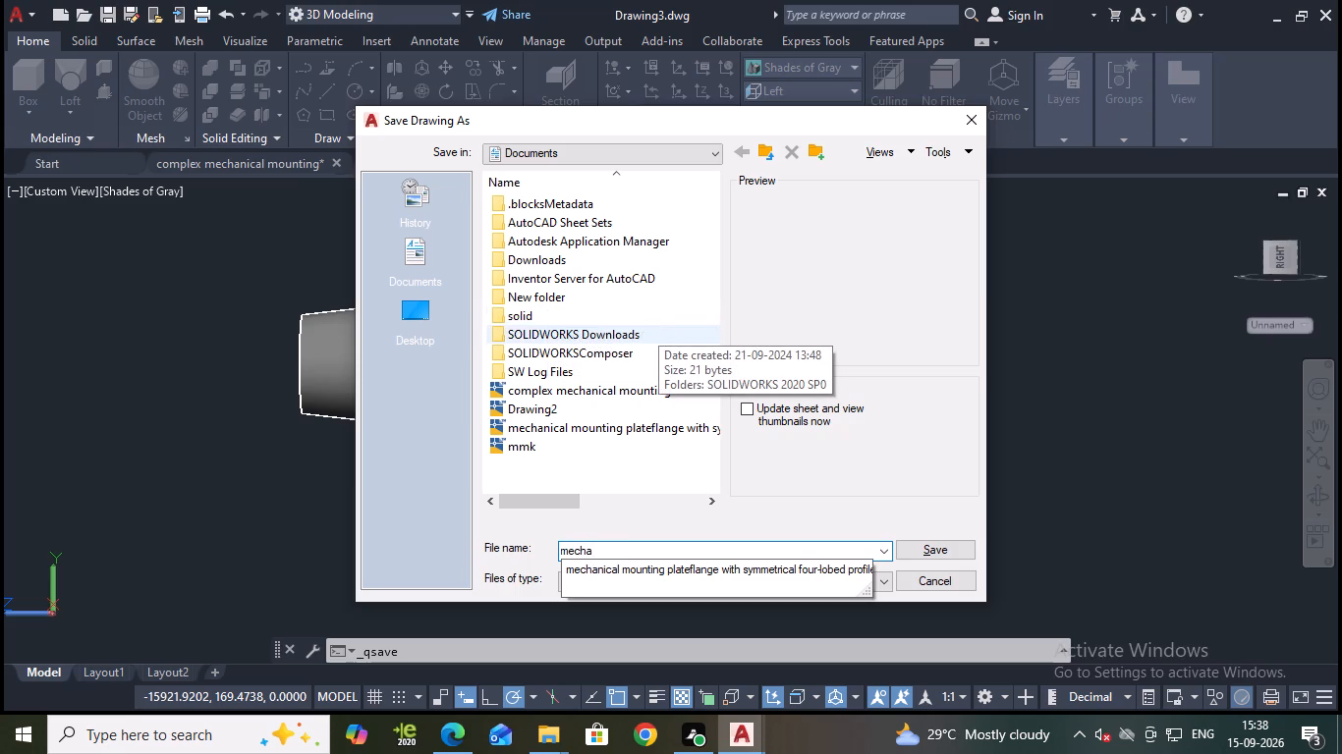
{"action": "type", "text": "nical fork"}
{"action": "key", "text": "t"}
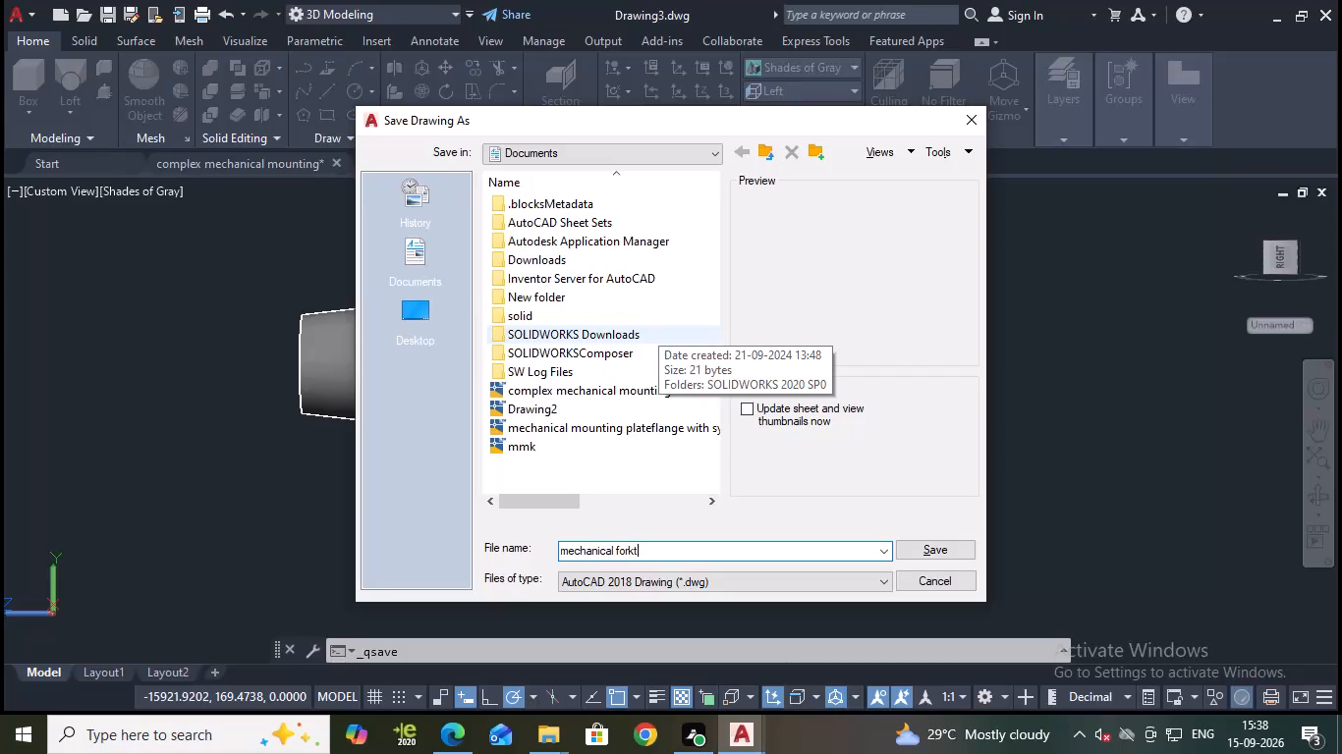
{"action": "key", "text": "BackSpace"}
{"action": "key", "text": "space"}
{"action": "type", "text": "type comp"}
{"action": "type", "text": "onent"}
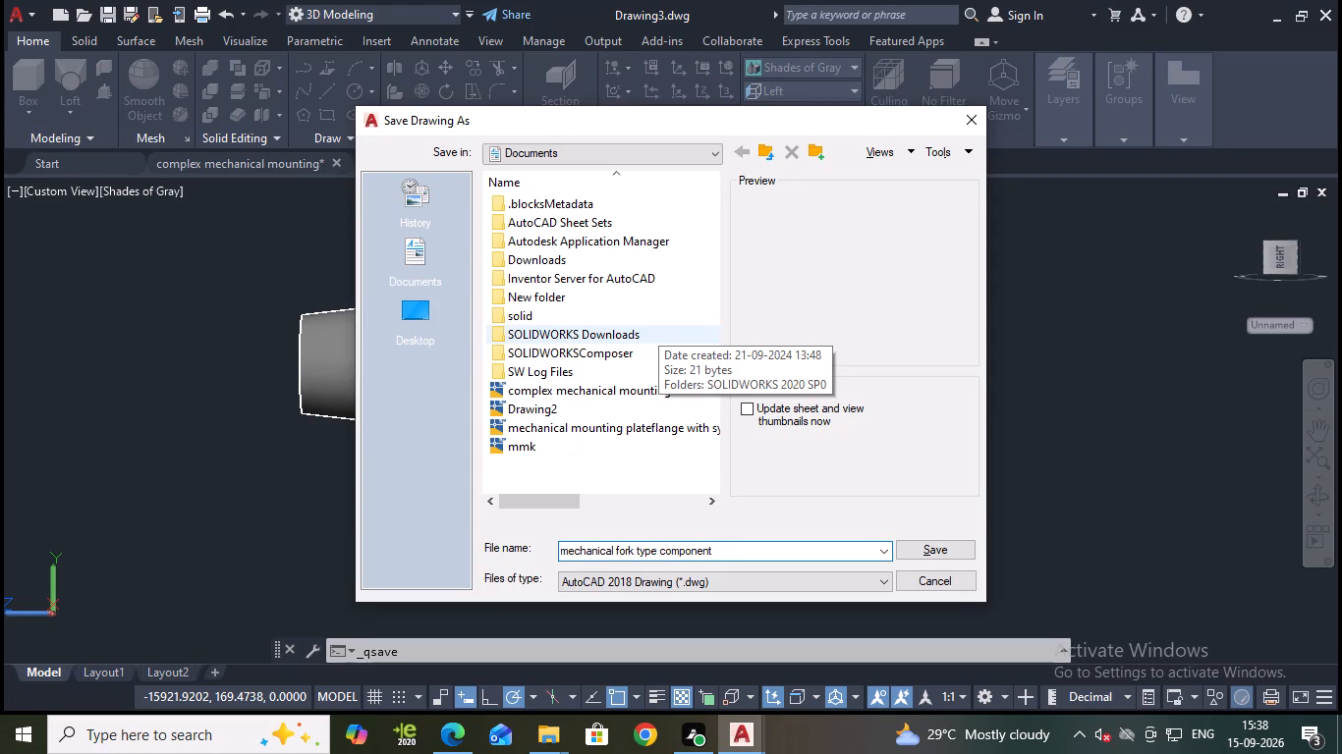
{"action": "key", "text": "Return"}
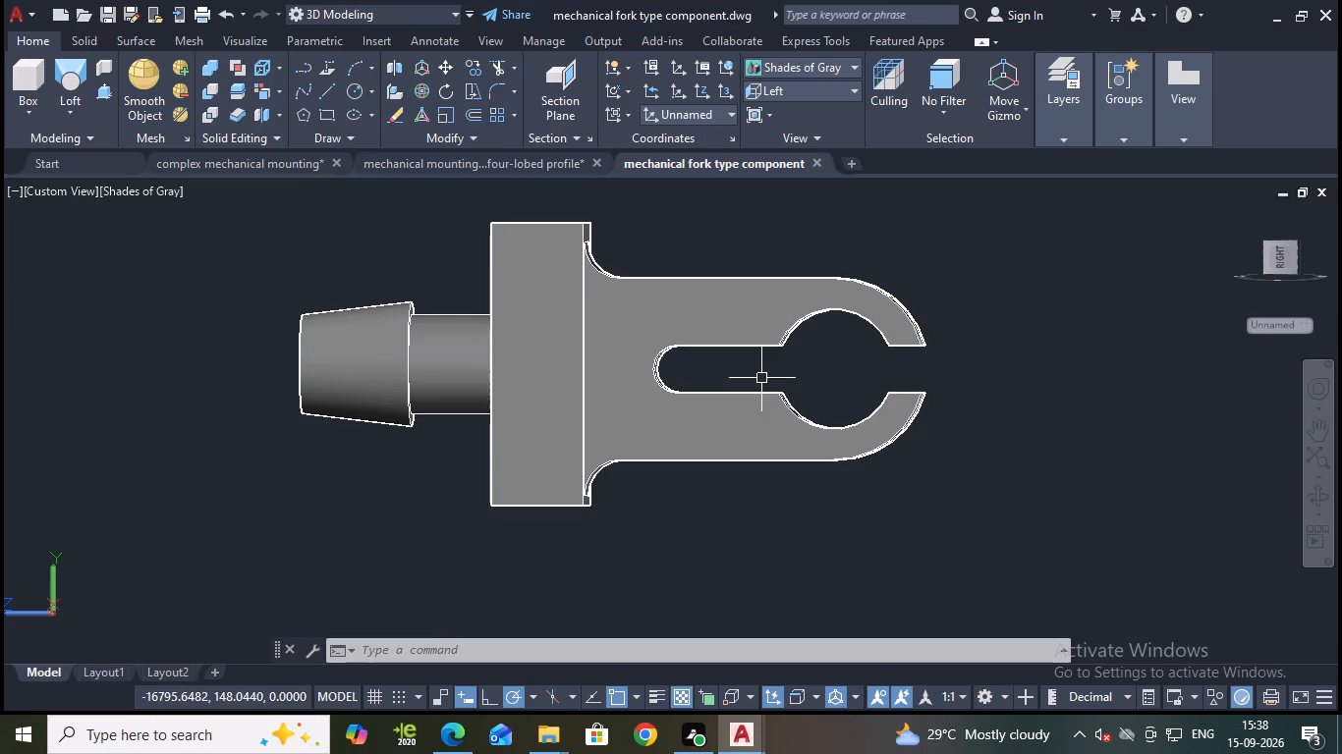
Colour both flat faces of the clamp arm and the block face it joins orange, index colour 30.
{"action": "left_click", "coordinate": [652, 310]}
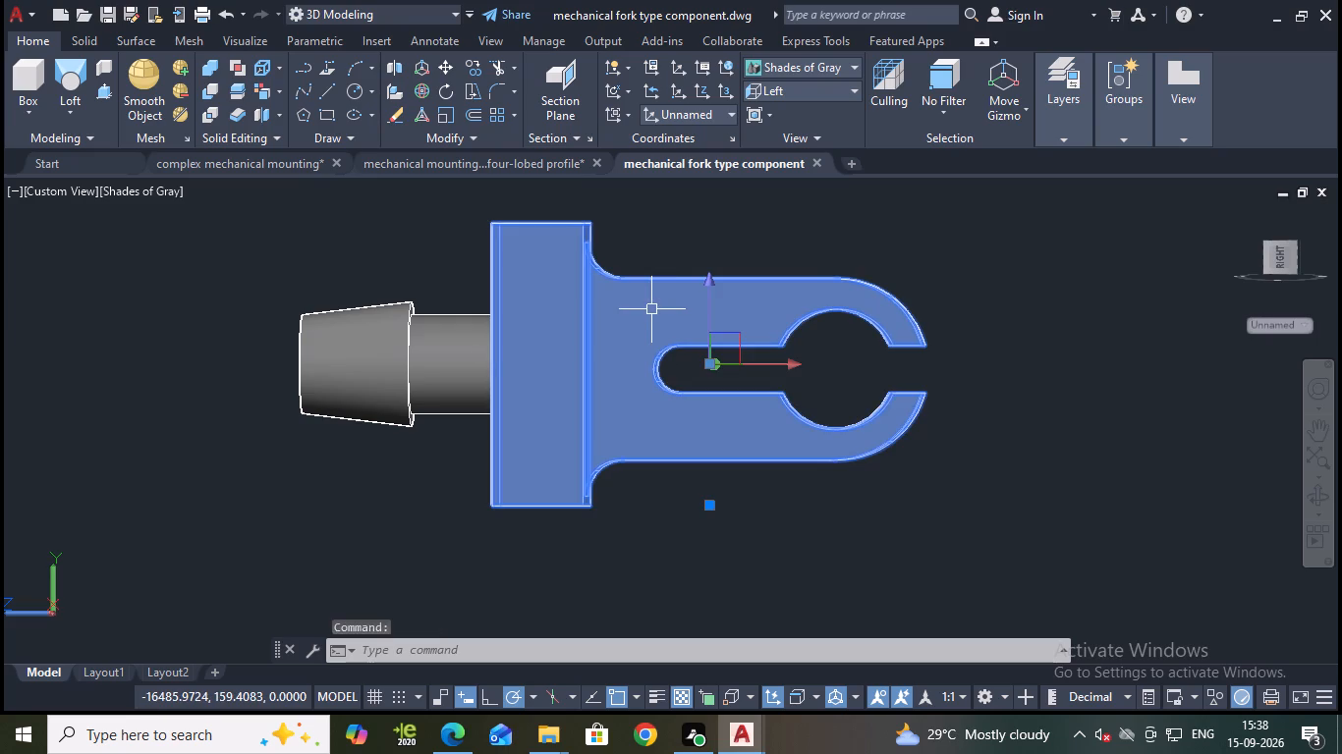
{"action": "left_click", "coordinate": [257, 104]}
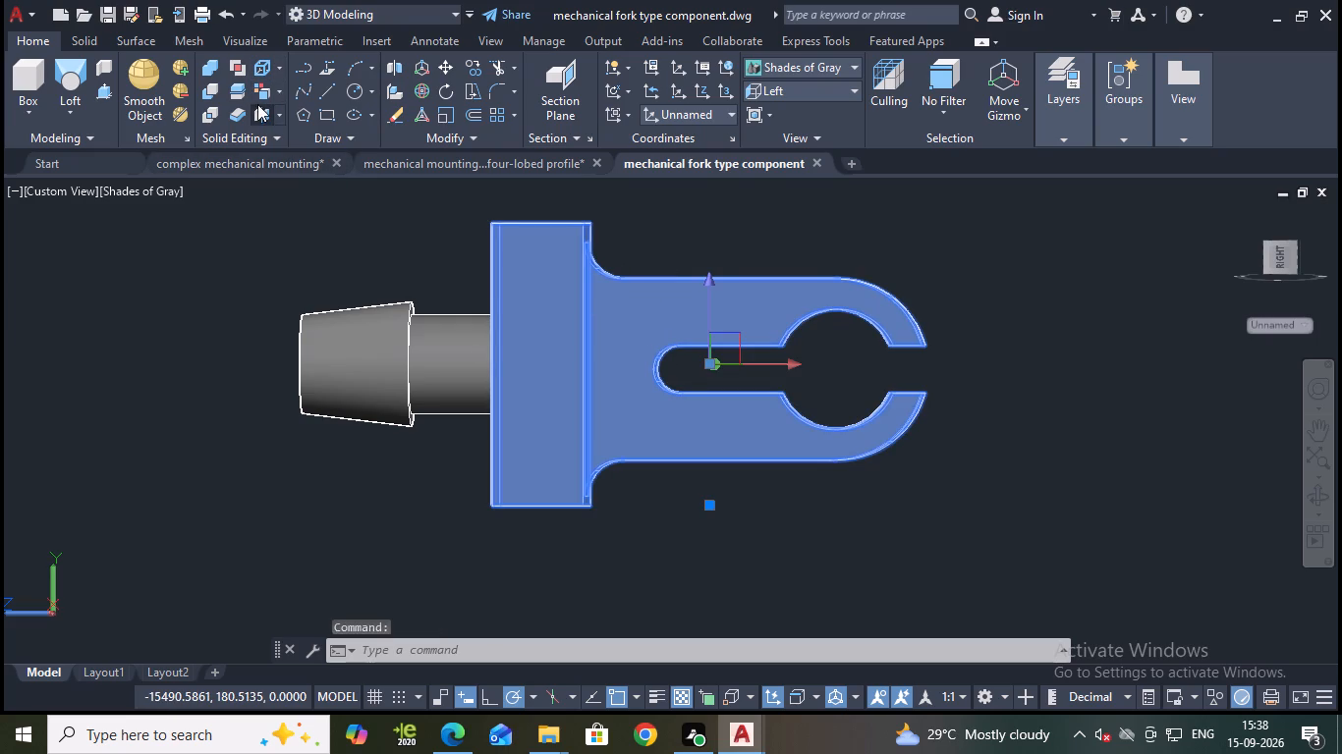
{"action": "left_click", "coordinate": [259, 91]}
{"action": "left_click", "coordinate": [660, 415]}
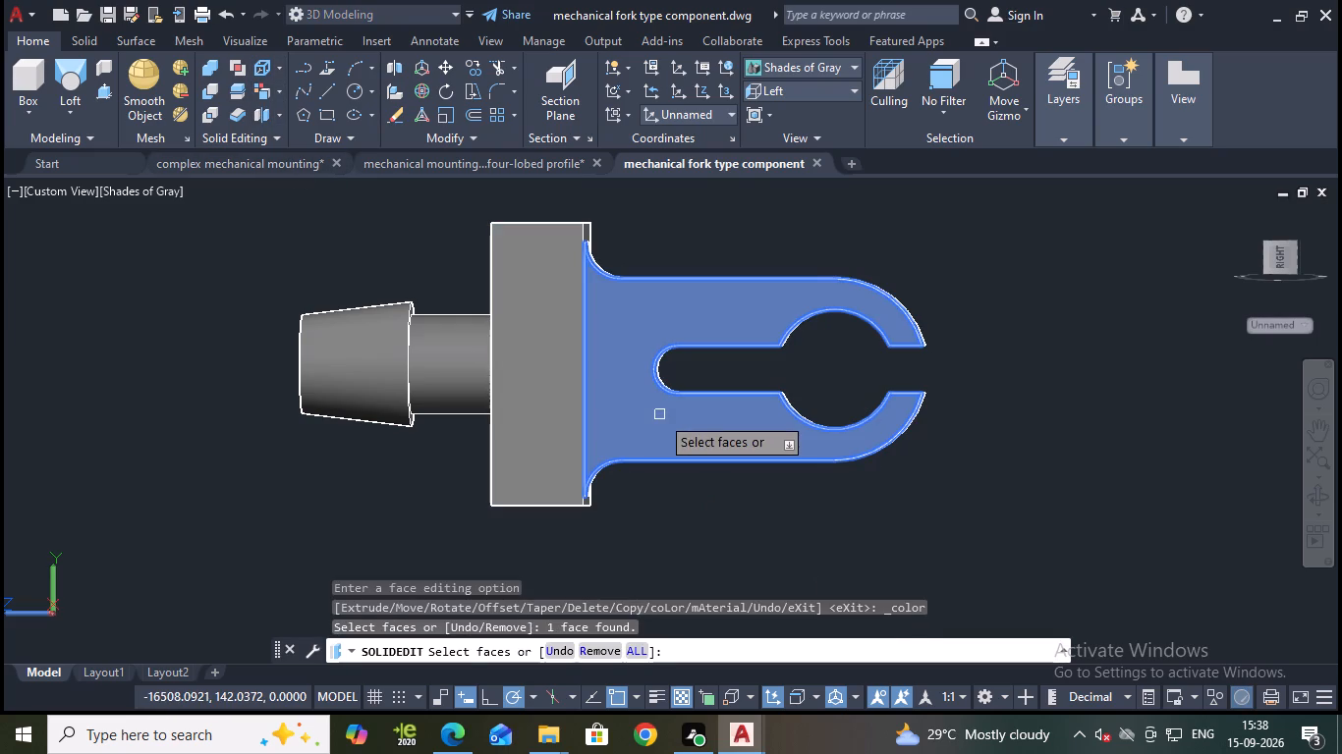
{"action": "middle_click_drag", "start_coordinate": [712, 508], "coordinate": [685, 508], "text": "shift"}
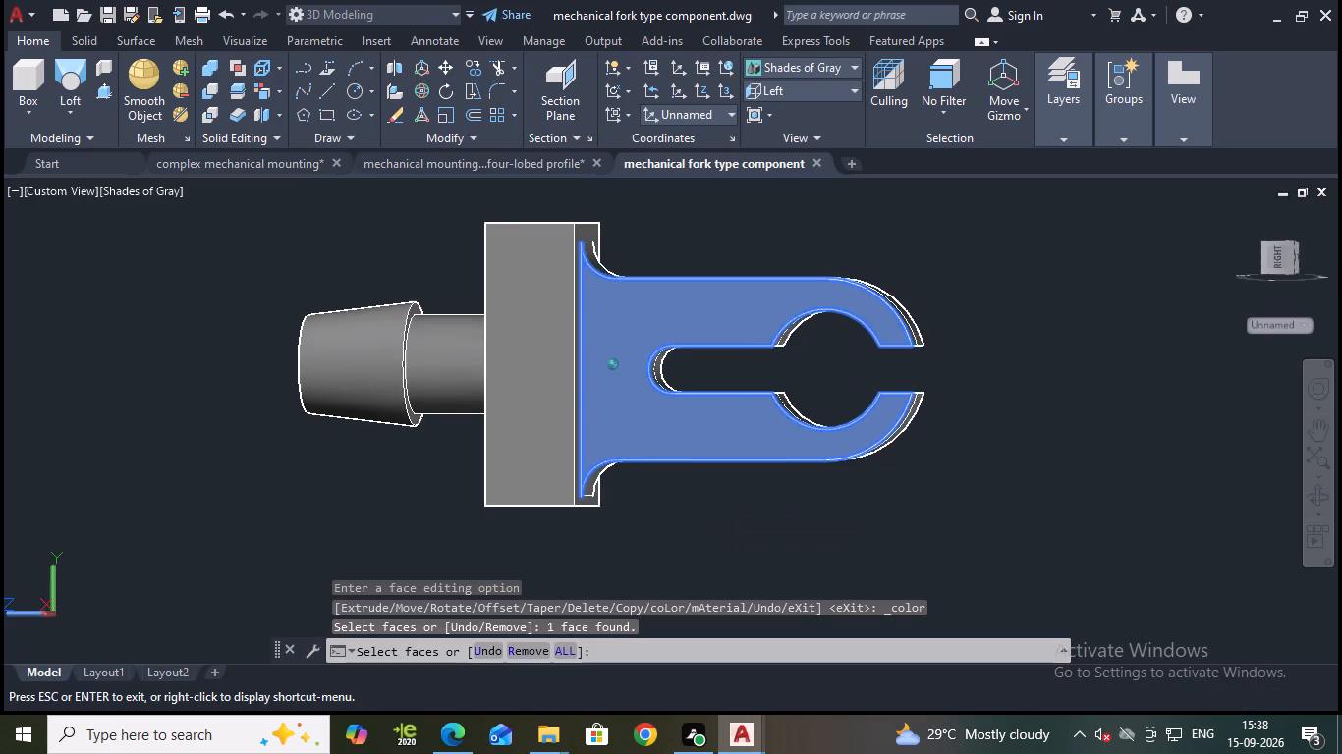
{"action": "middle_click_drag", "start_coordinate": [685, 508], "coordinate": [478, 455], "text": "shift"}
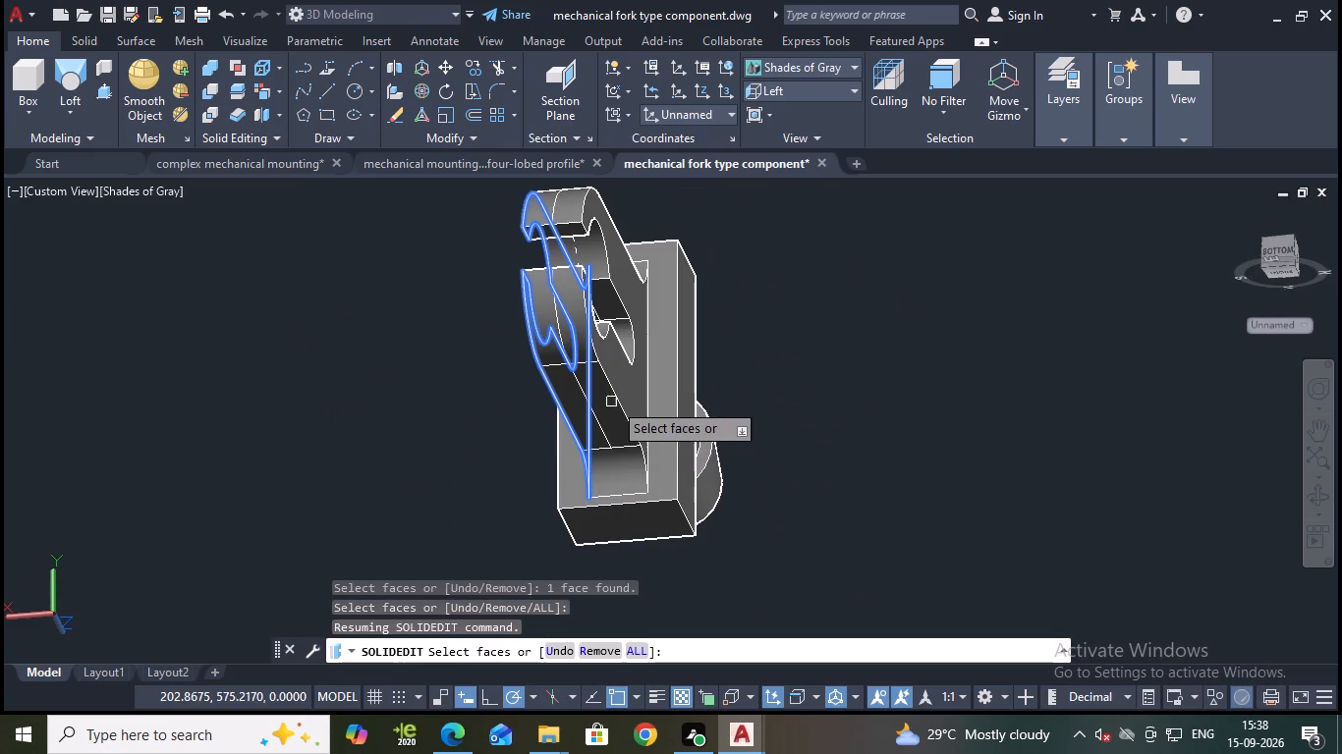
{"action": "left_click", "coordinate": [630, 368]}
{"action": "left_click", "coordinate": [643, 386]}
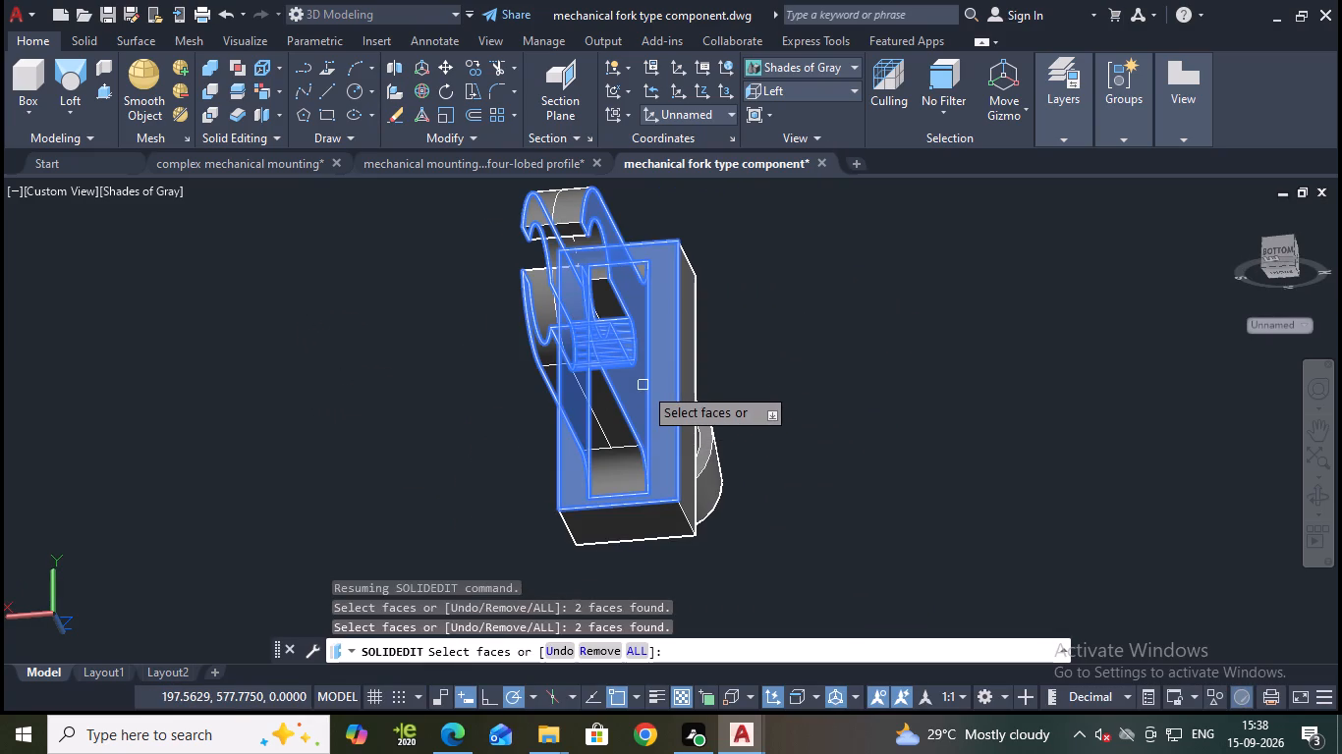
{"action": "middle_click_drag", "start_coordinate": [688, 390], "coordinate": [560, 410], "text": "shift"}
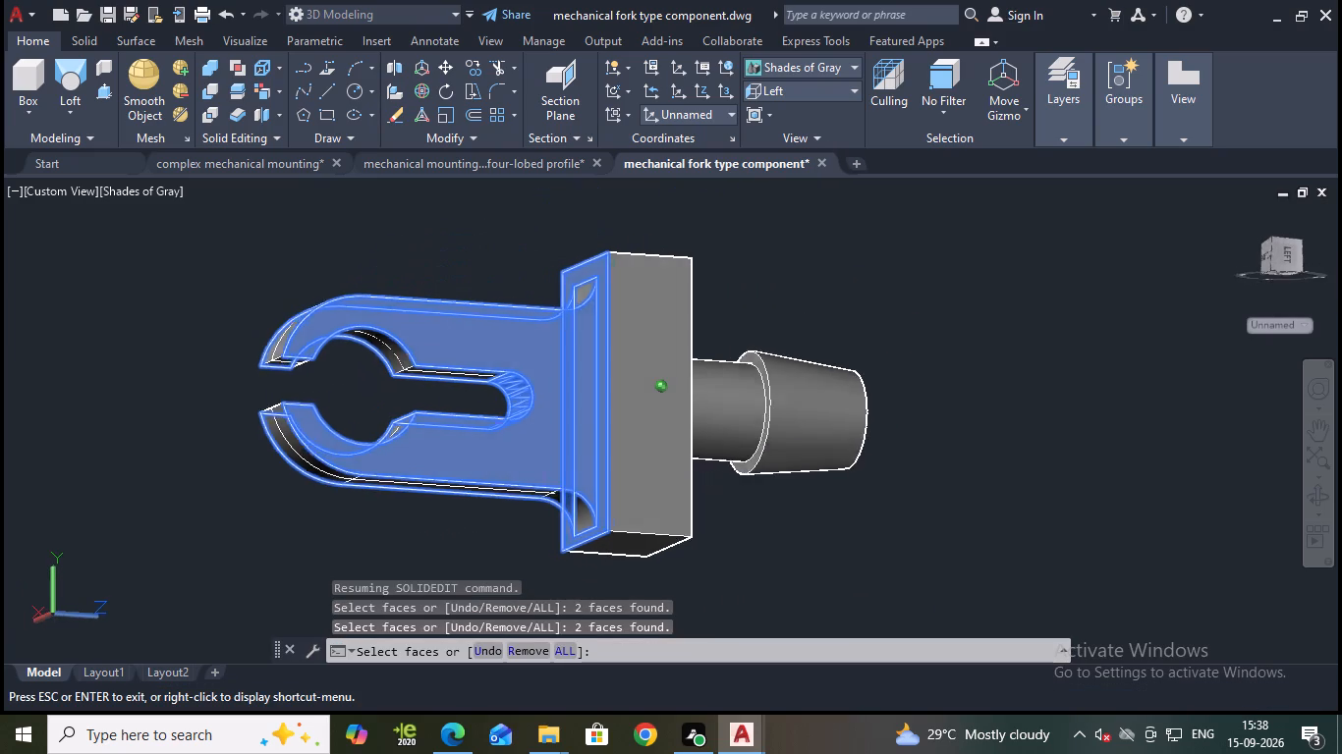
{"action": "middle_click_drag", "start_coordinate": [560, 410], "coordinate": [567, 407], "text": "shift"}
{"action": "left_click", "coordinate": [522, 407], "text": "shift"}
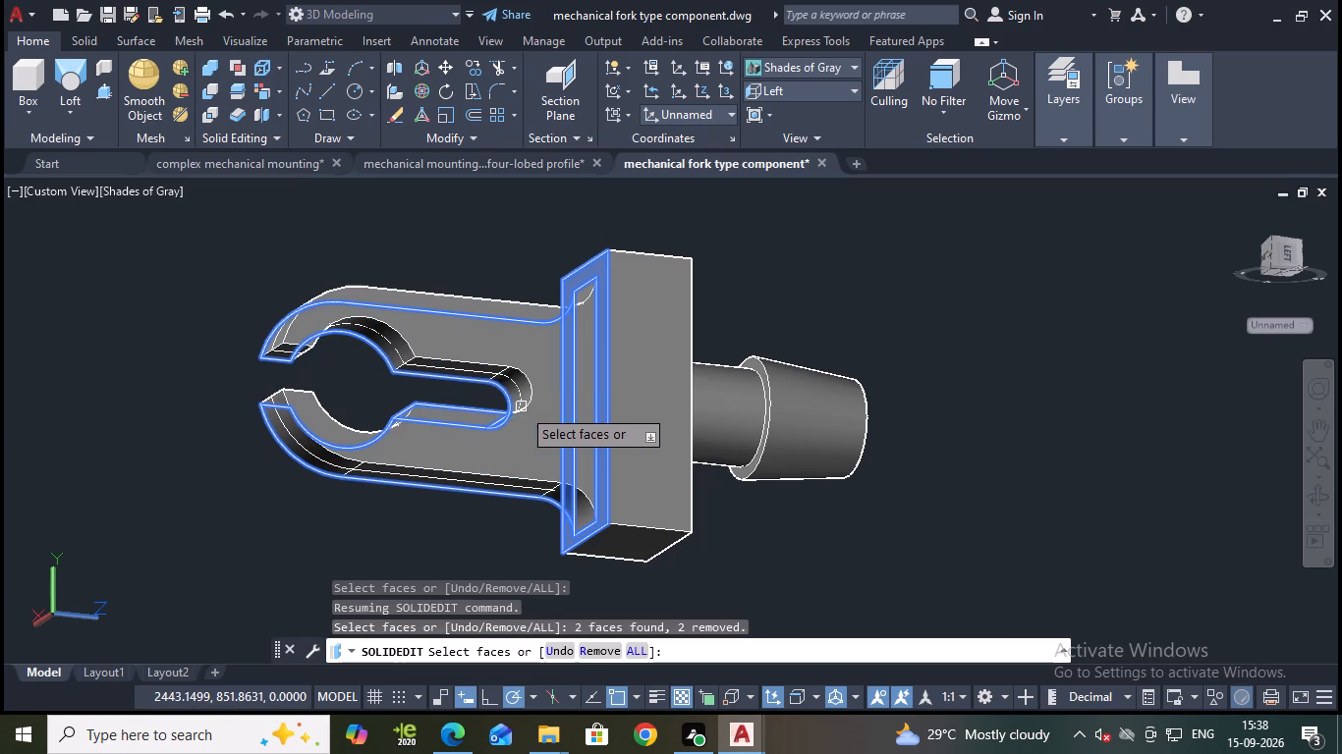
{"action": "left_click", "coordinate": [523, 337]}
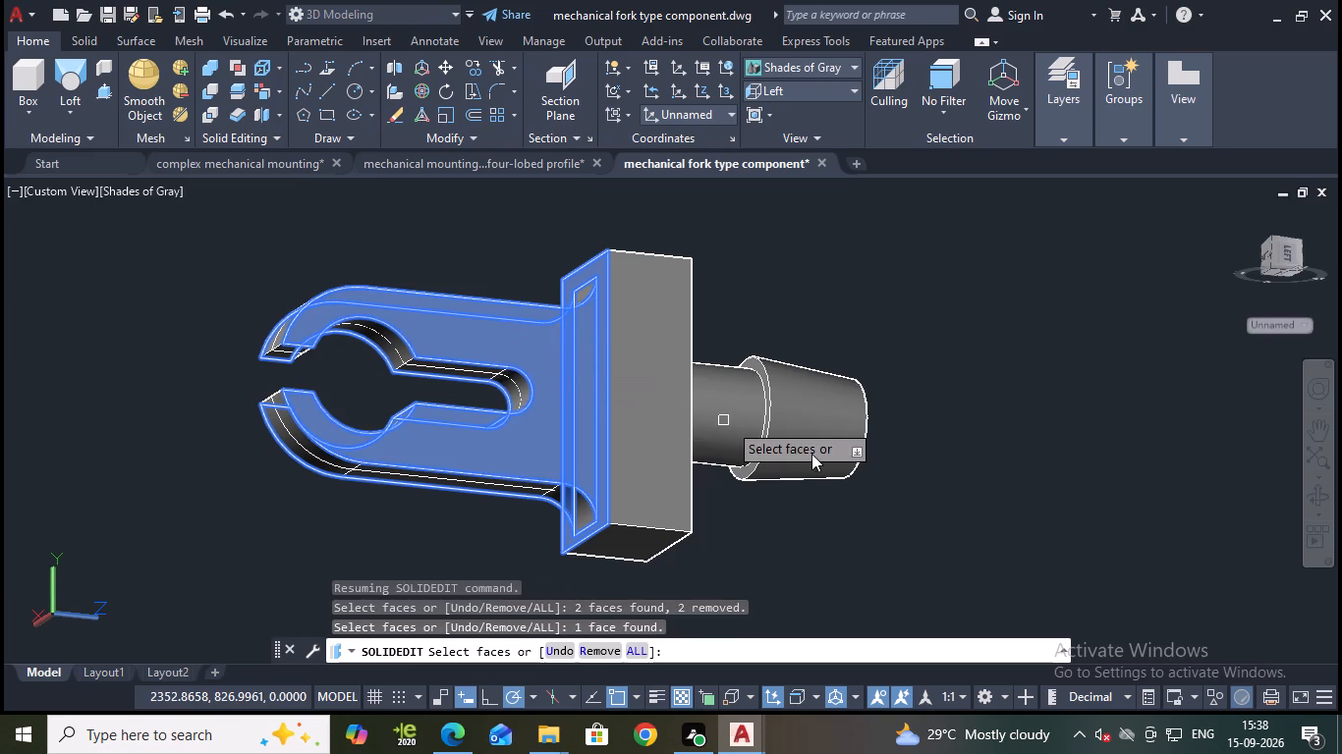
{"action": "scroll", "coordinate": [795, 521], "scroll_direction": "down", "scroll_amount": 1}
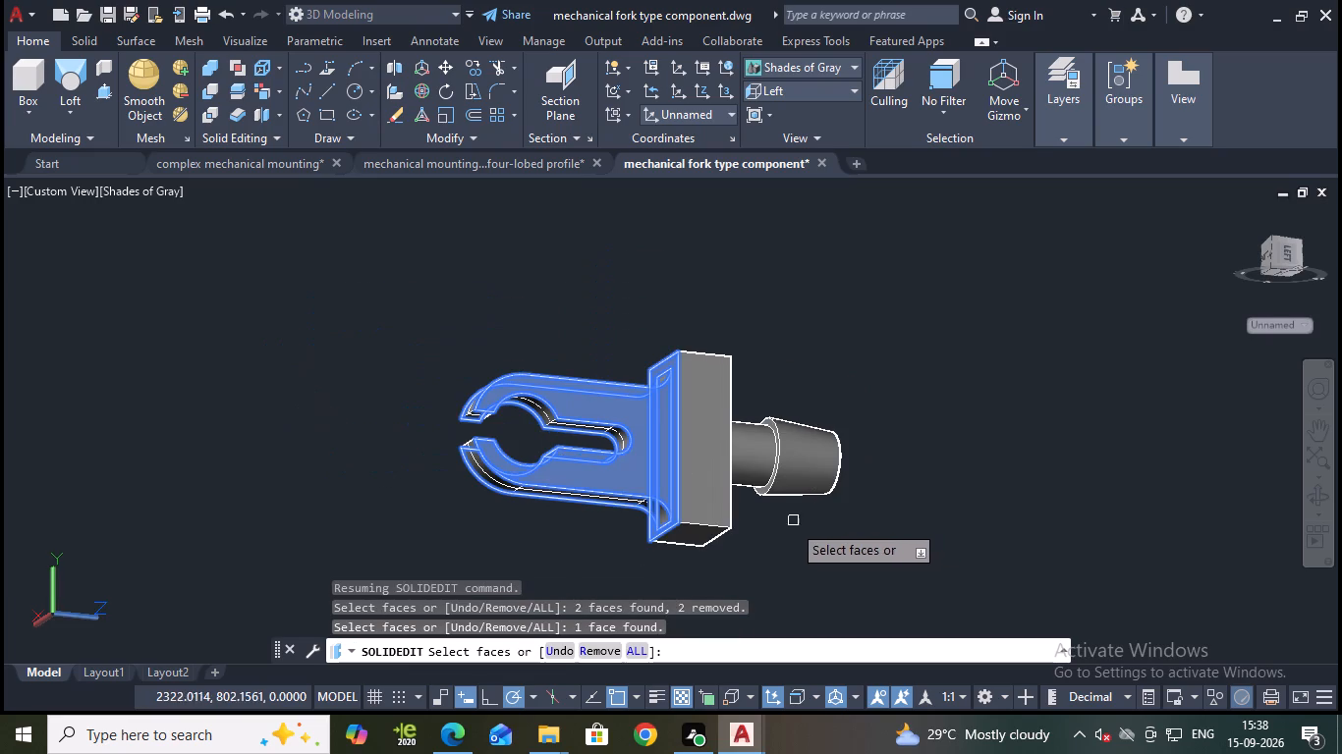
{"action": "middle_click_drag", "start_coordinate": [798, 518], "coordinate": [867, 431], "text": "shift"}
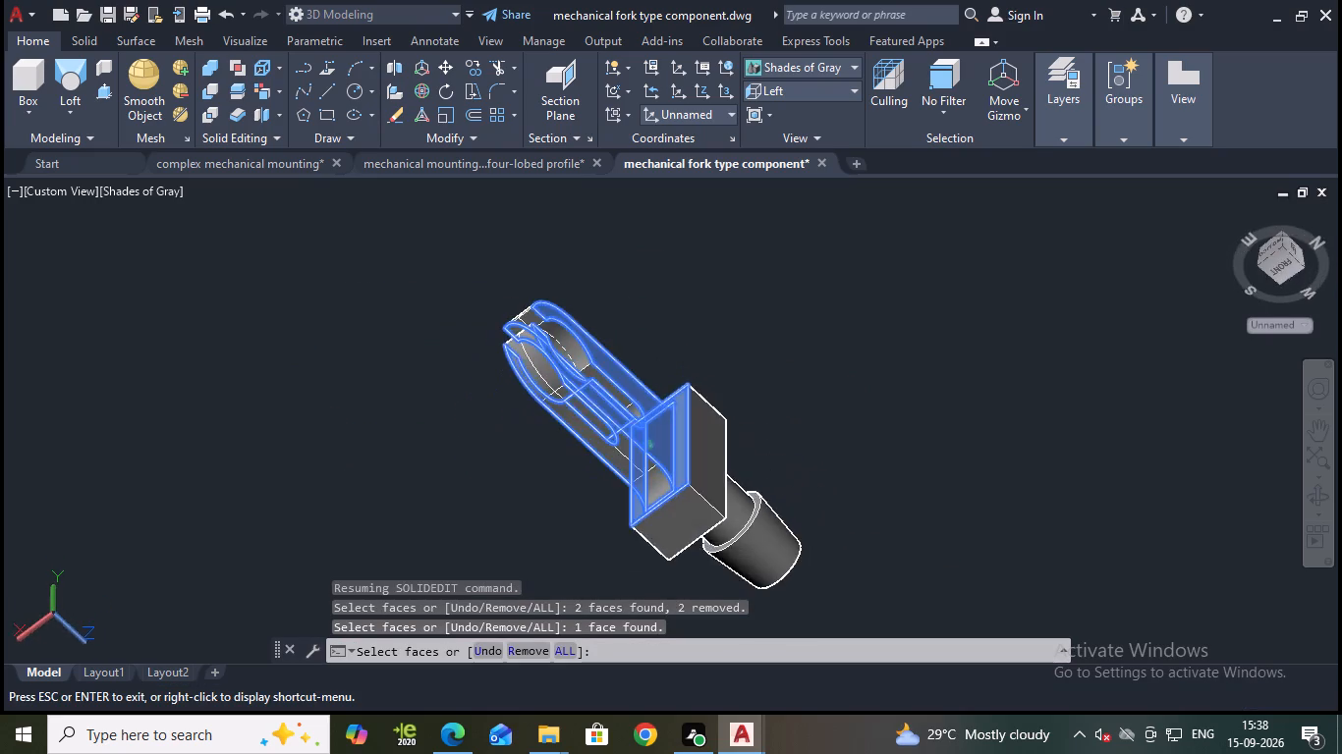
{"action": "middle_click_drag", "start_coordinate": [867, 431], "coordinate": [1085, 468], "text": "shift"}
{"action": "key", "text": "Return"}
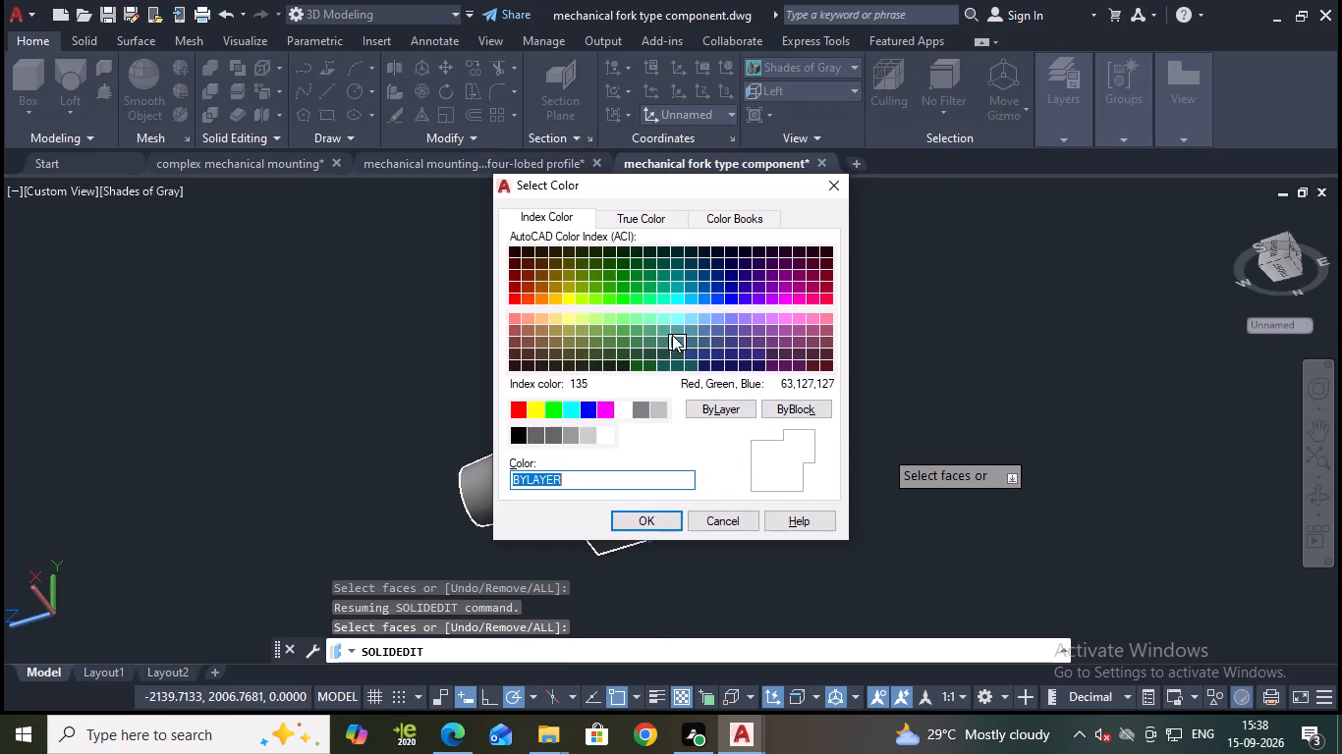
{"action": "left_click", "coordinate": [535, 299]}
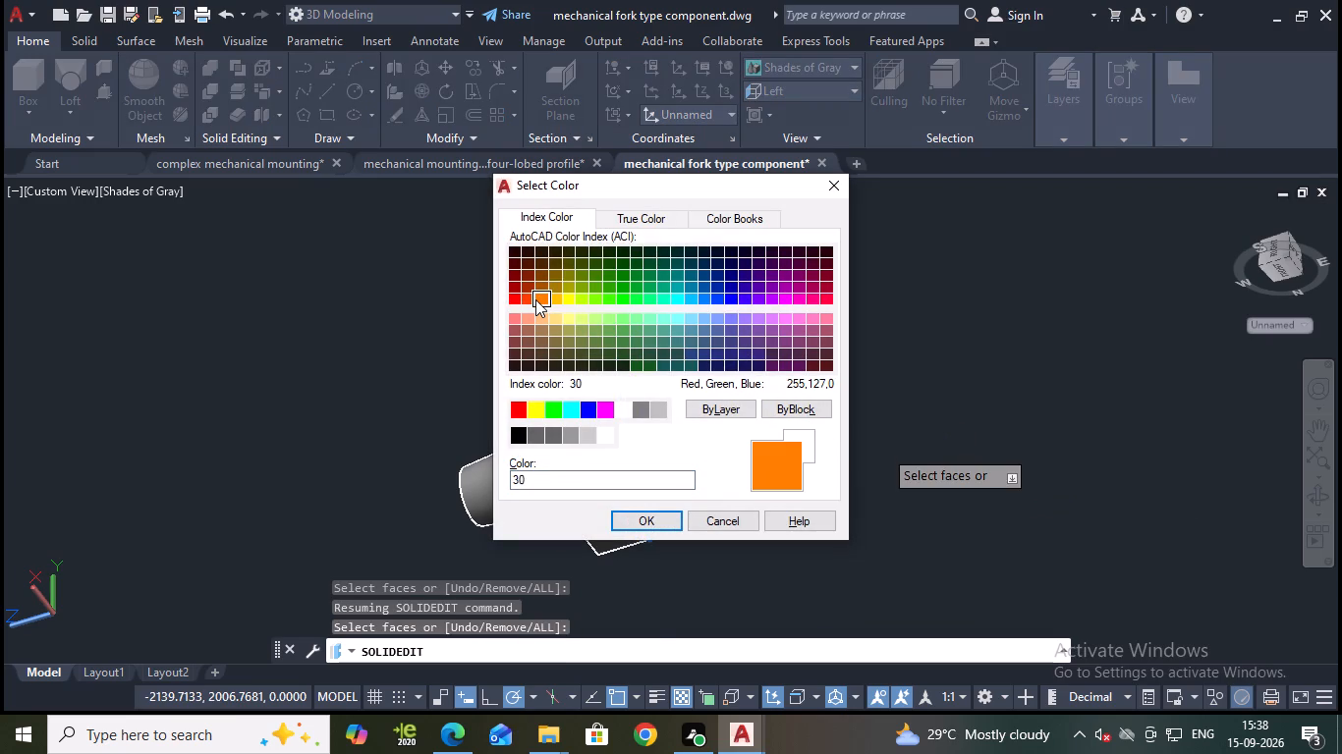
{"action": "left_click", "coordinate": [645, 513]}
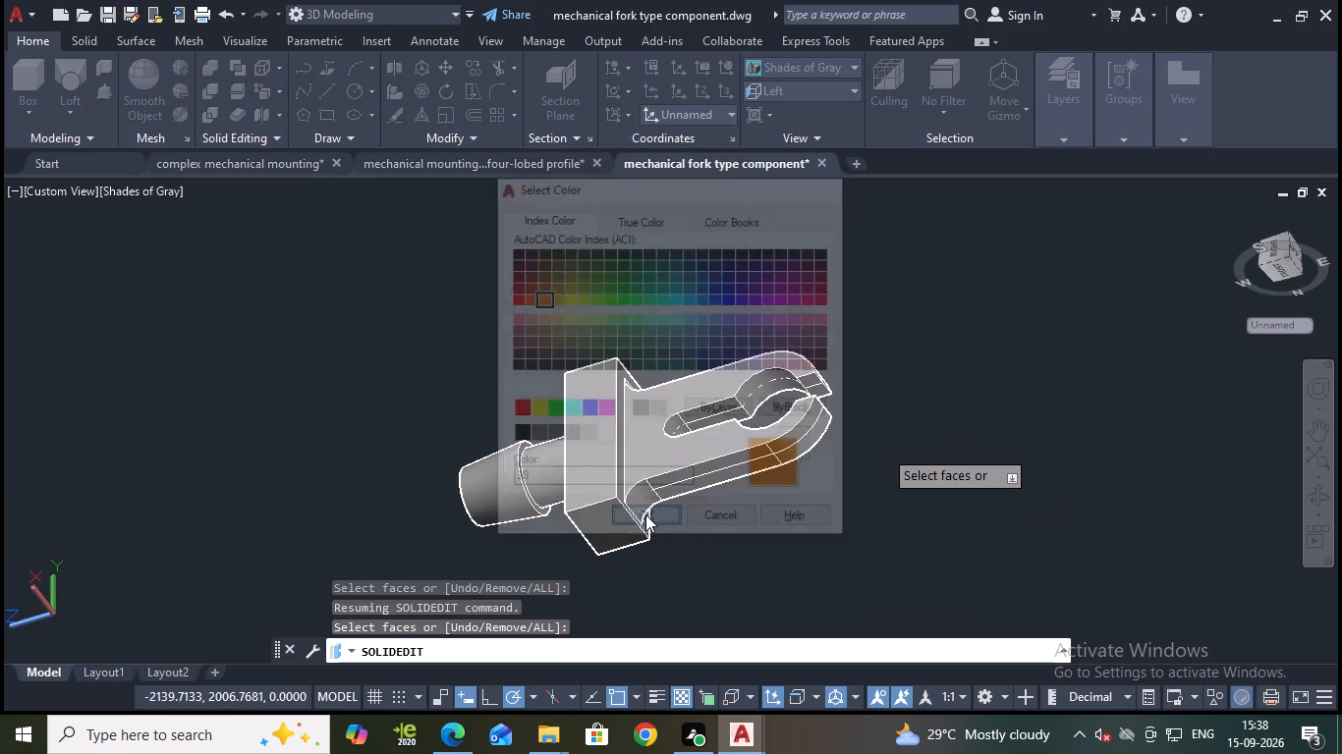
{"action": "key", "text": "Return"}
{"action": "key", "text": "Return"}
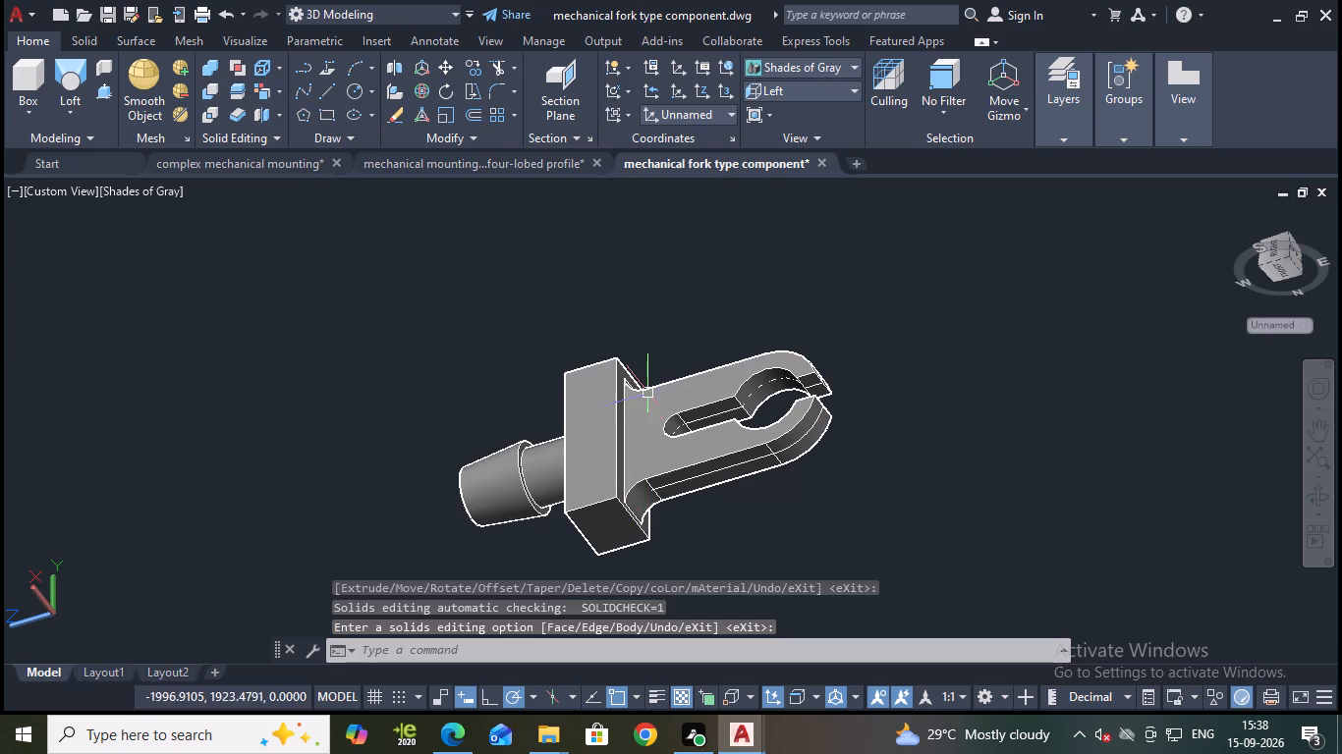
Switch the visual style to Shaded with edges.
{"action": "left_click", "coordinate": [136, 188]}
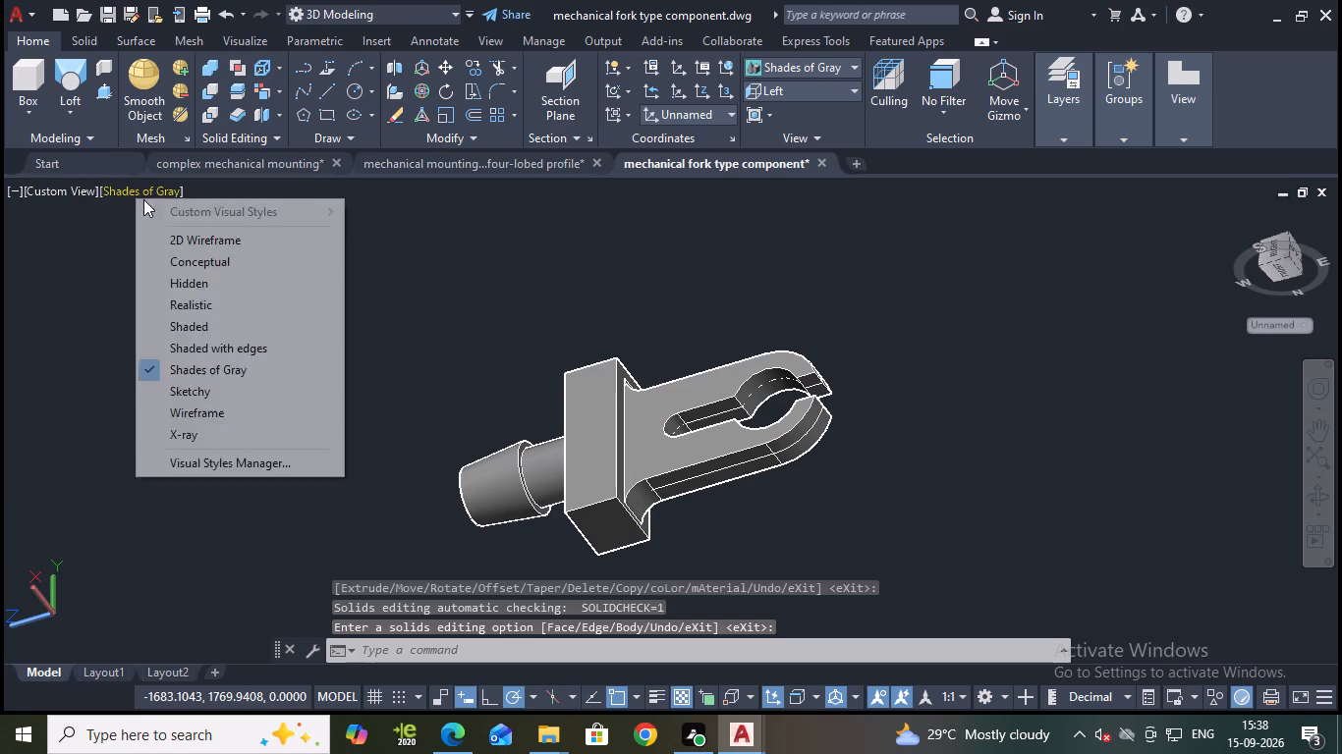
{"action": "left_click", "coordinate": [220, 353]}
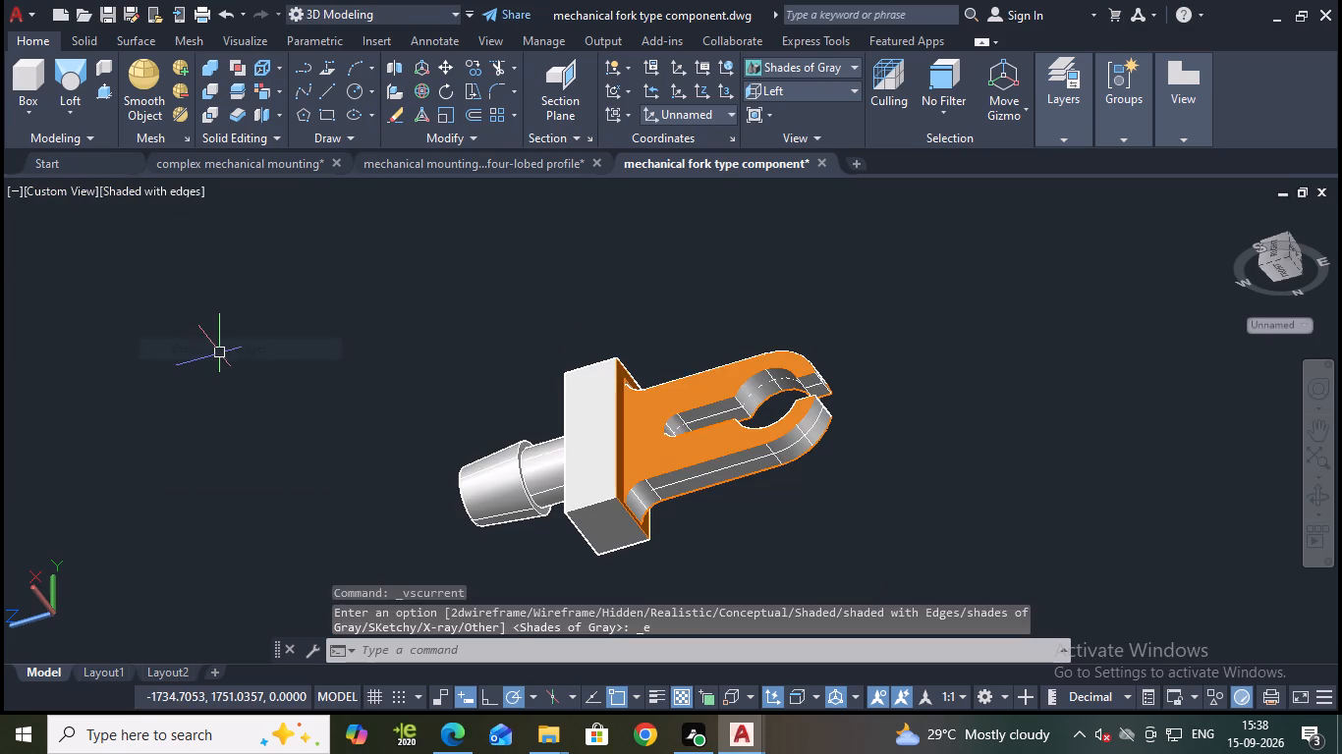
Colour the tapered face at the shank's end orange, index colour 30, and clear the selection.
{"action": "left_click", "coordinate": [266, 91]}
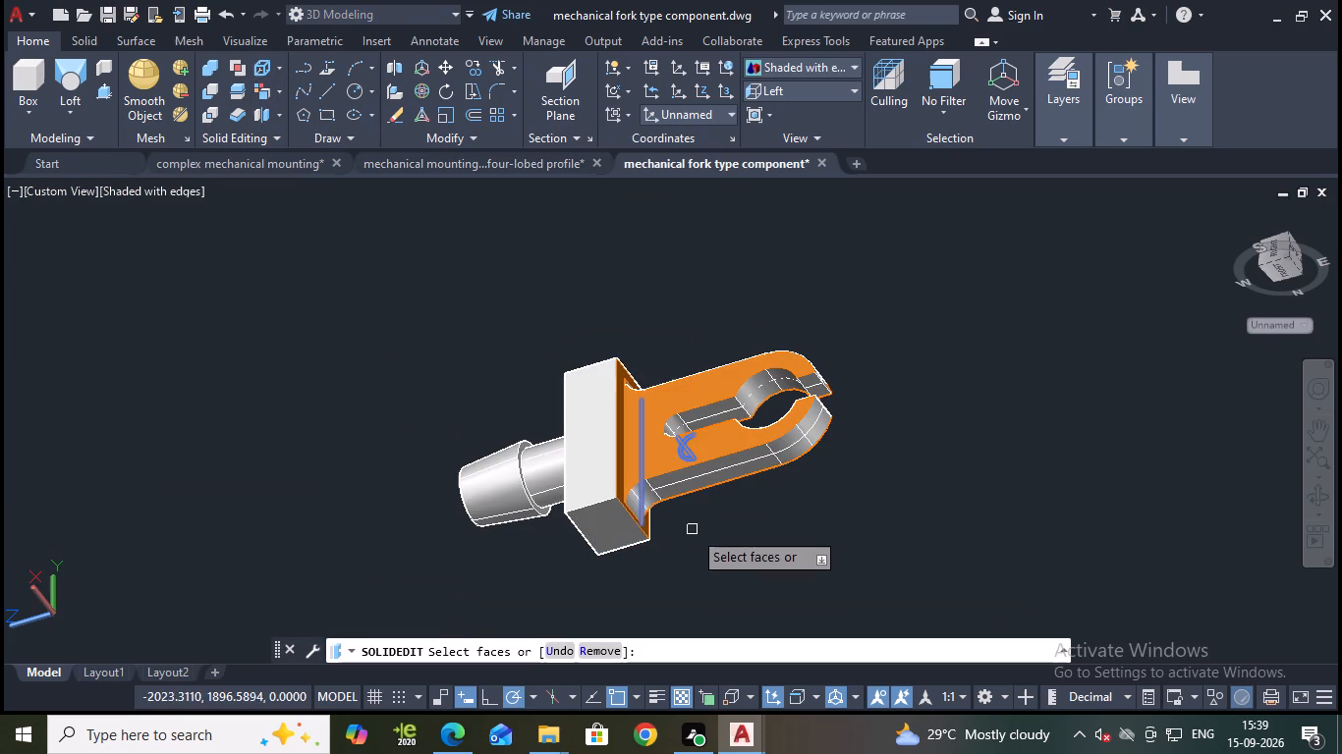
{"action": "left_click", "coordinate": [504, 505]}
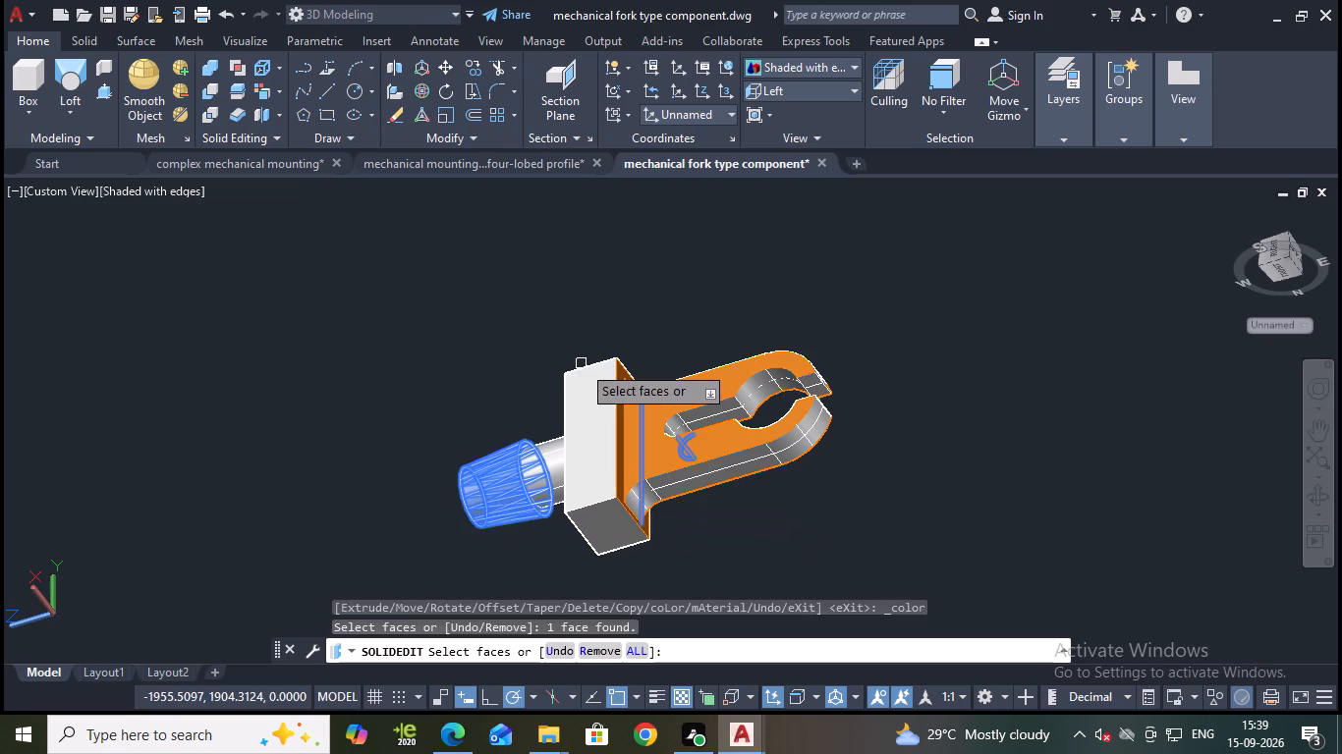
{"action": "key", "text": "Return"}
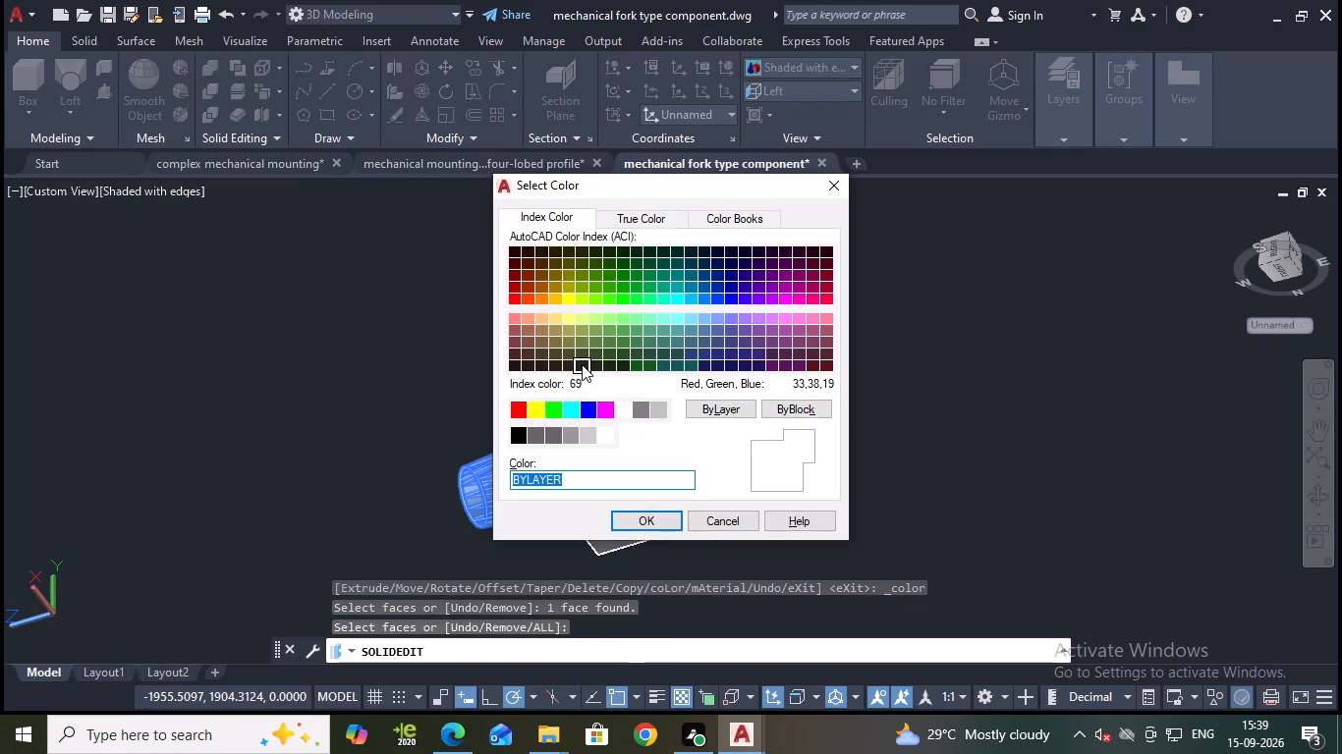
{"action": "left_click", "coordinate": [546, 301]}
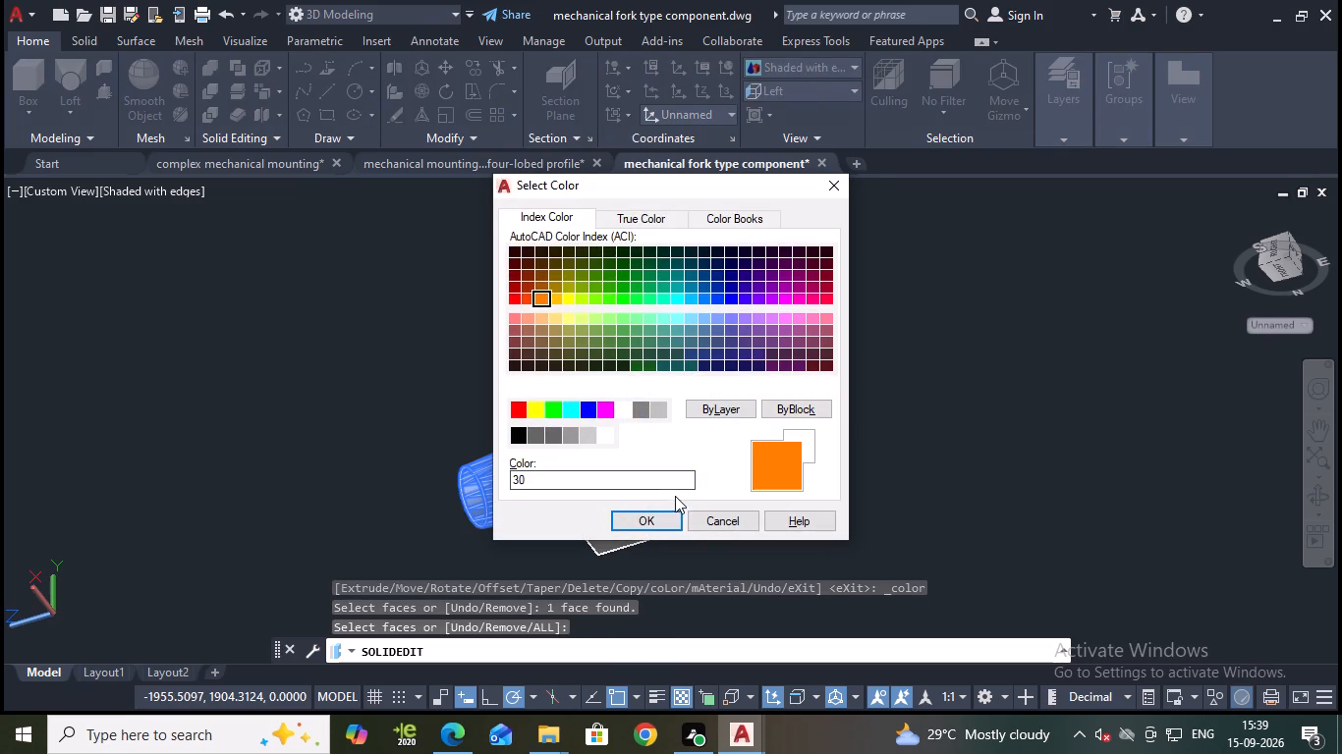
{"action": "left_click", "coordinate": [674, 510]}
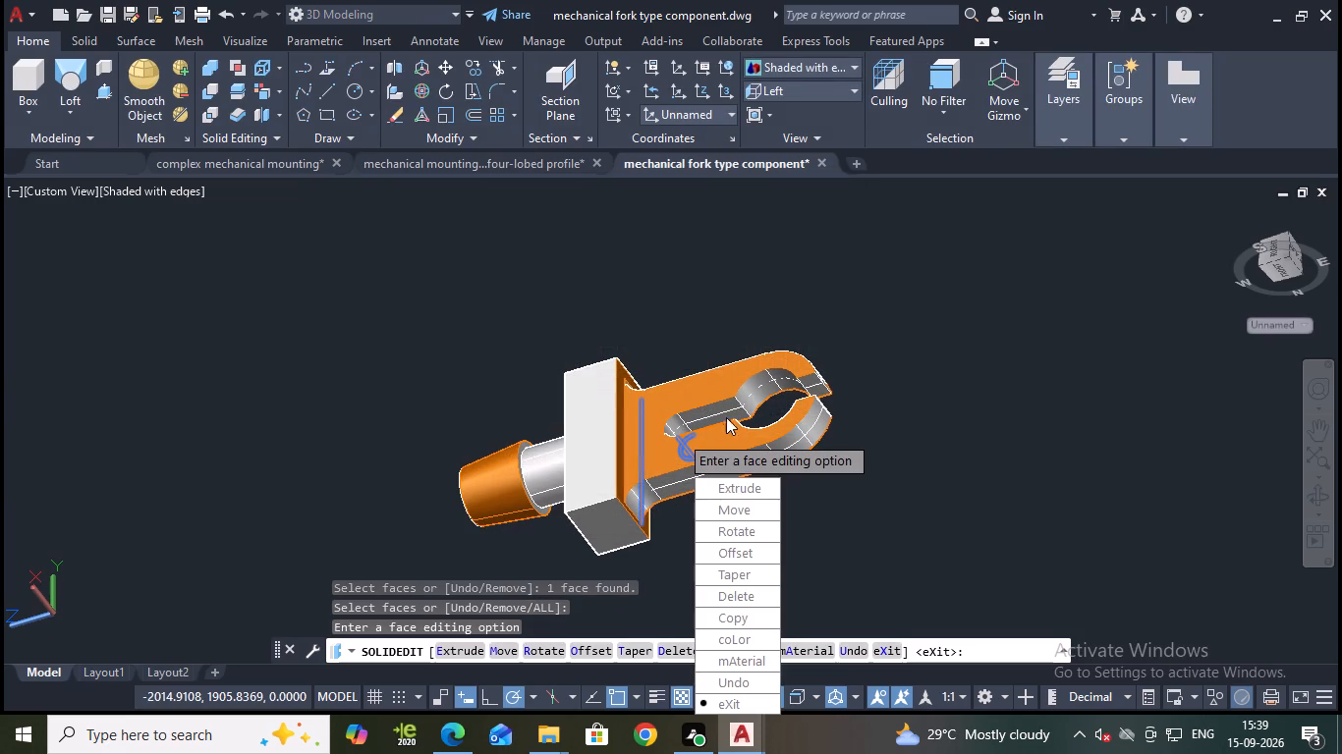
{"action": "key", "text": "Return"}
{"action": "key", "text": "Return"}
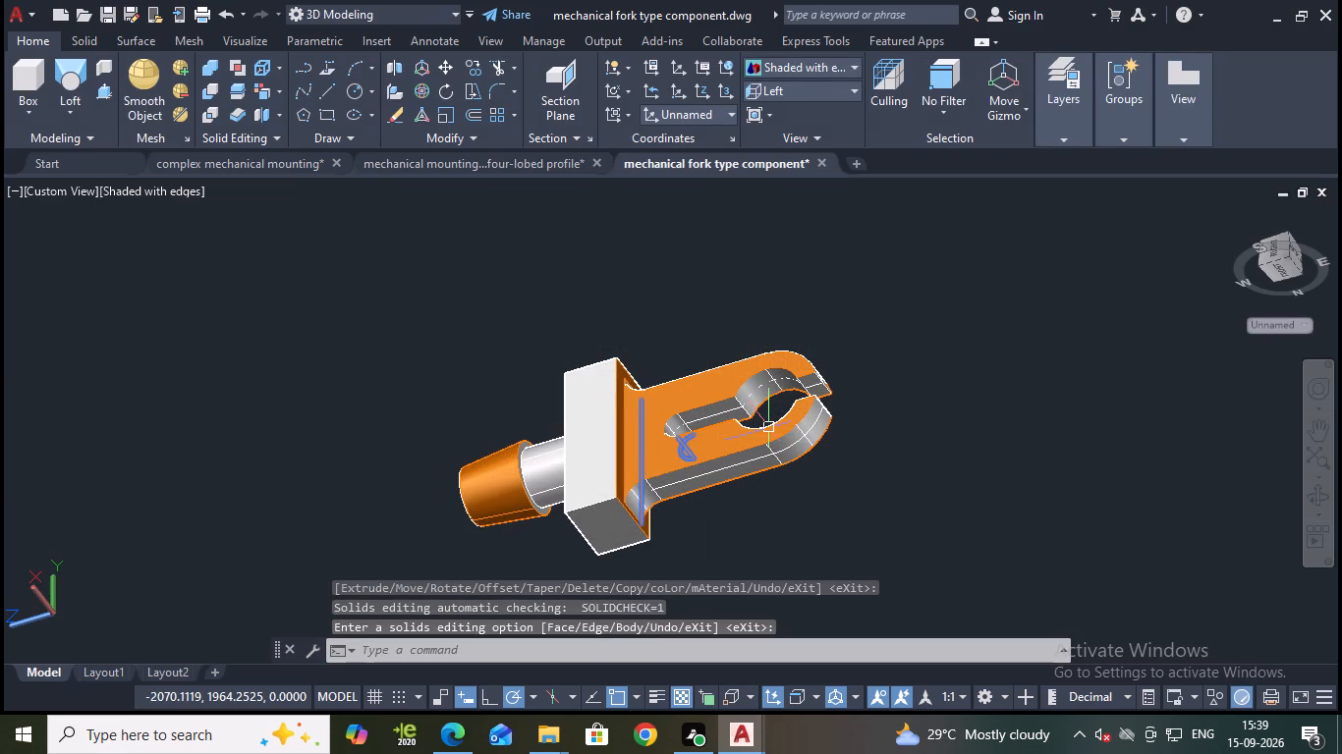
{"action": "key", "text": "ctrl+a"}
{"action": "key", "text": "Escape"}
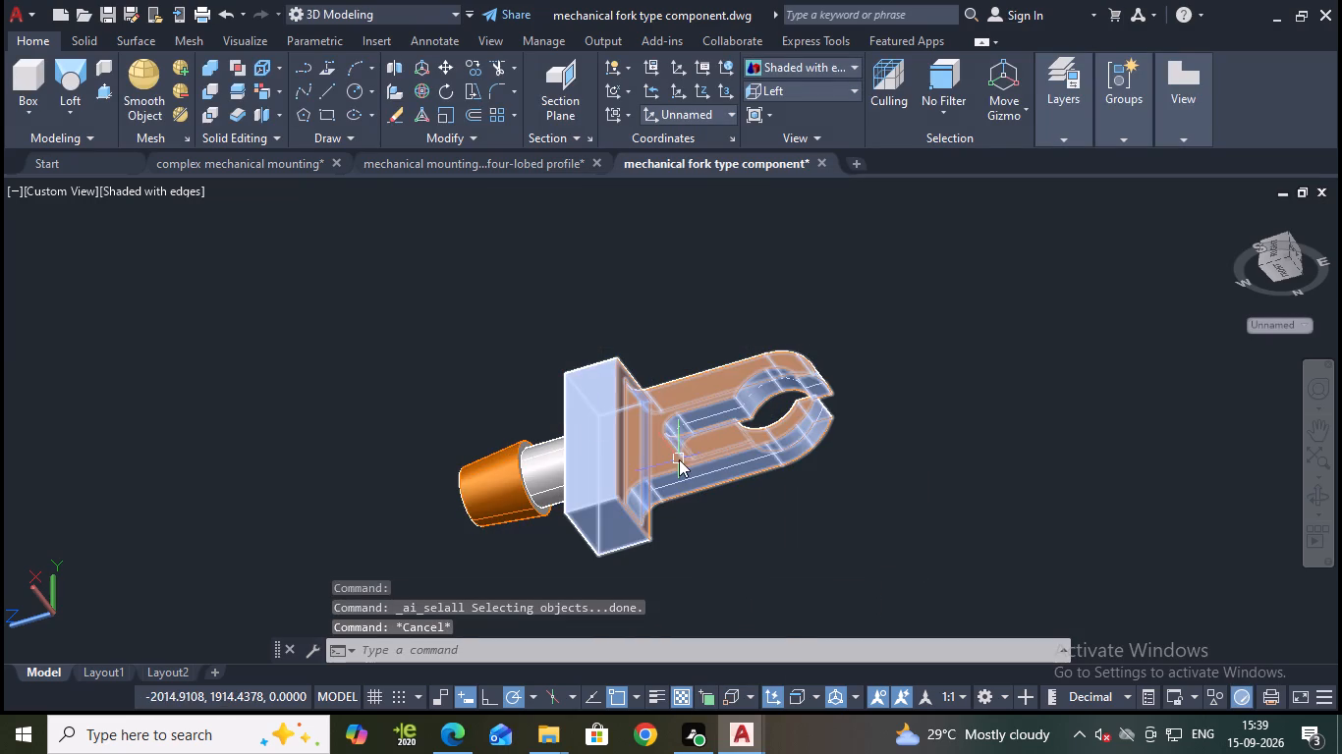
Colour the block's two opposite large side faces cyan, index colour 130.
{"action": "left_click", "coordinate": [257, 93]}
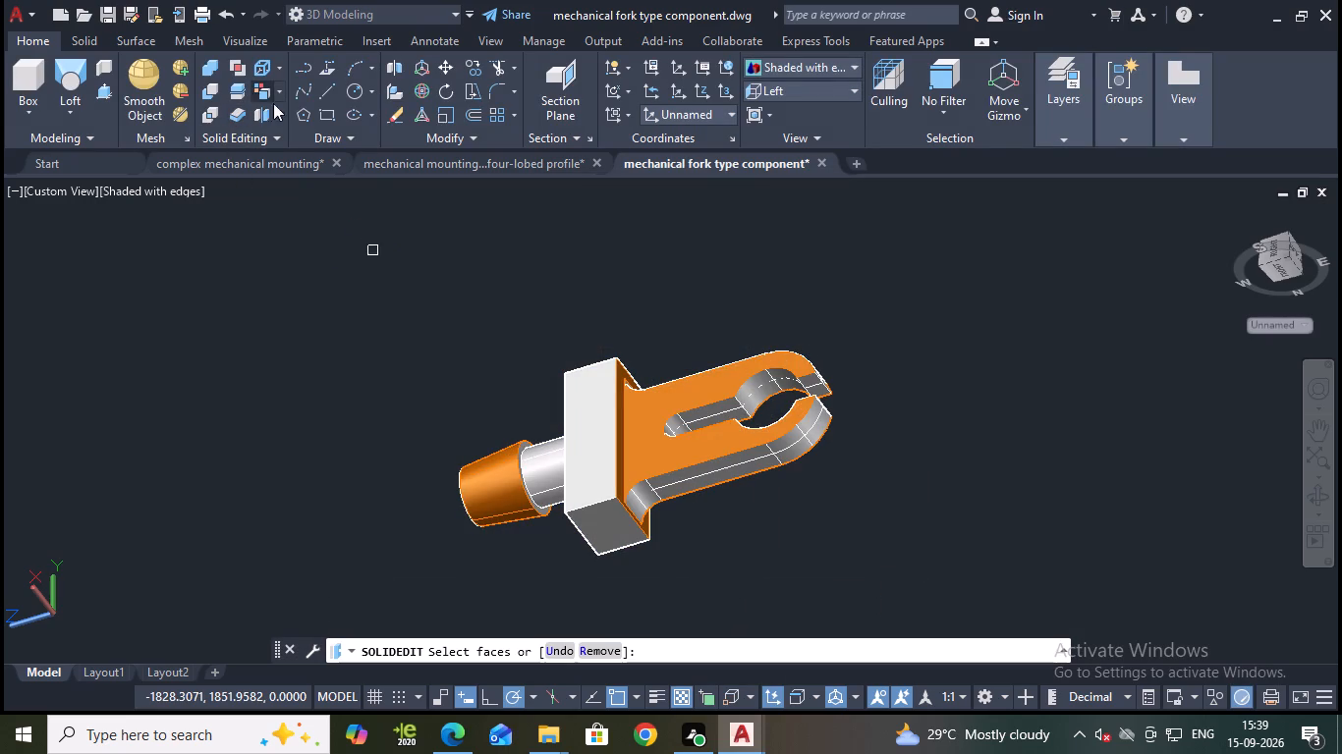
{"action": "left_click", "coordinate": [594, 421]}
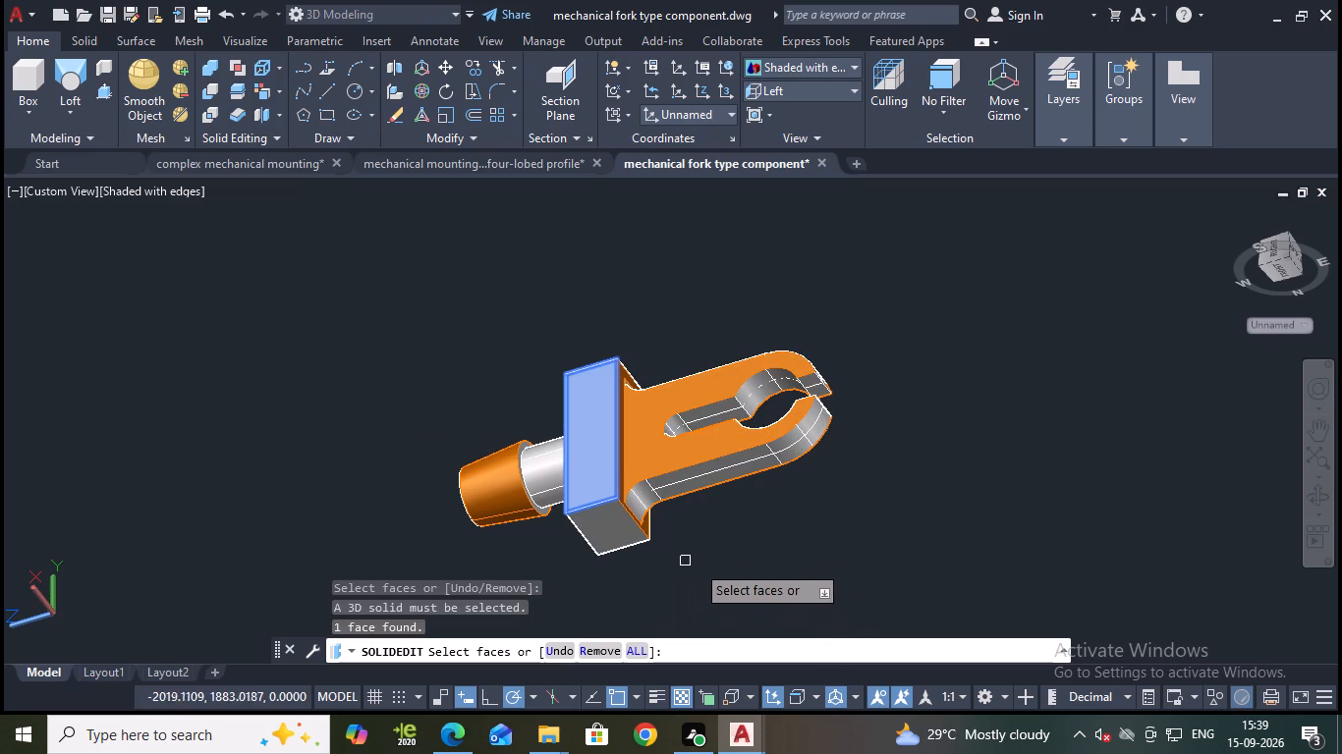
{"action": "middle_click_drag", "start_coordinate": [722, 554], "coordinate": [679, 532], "text": "shift"}
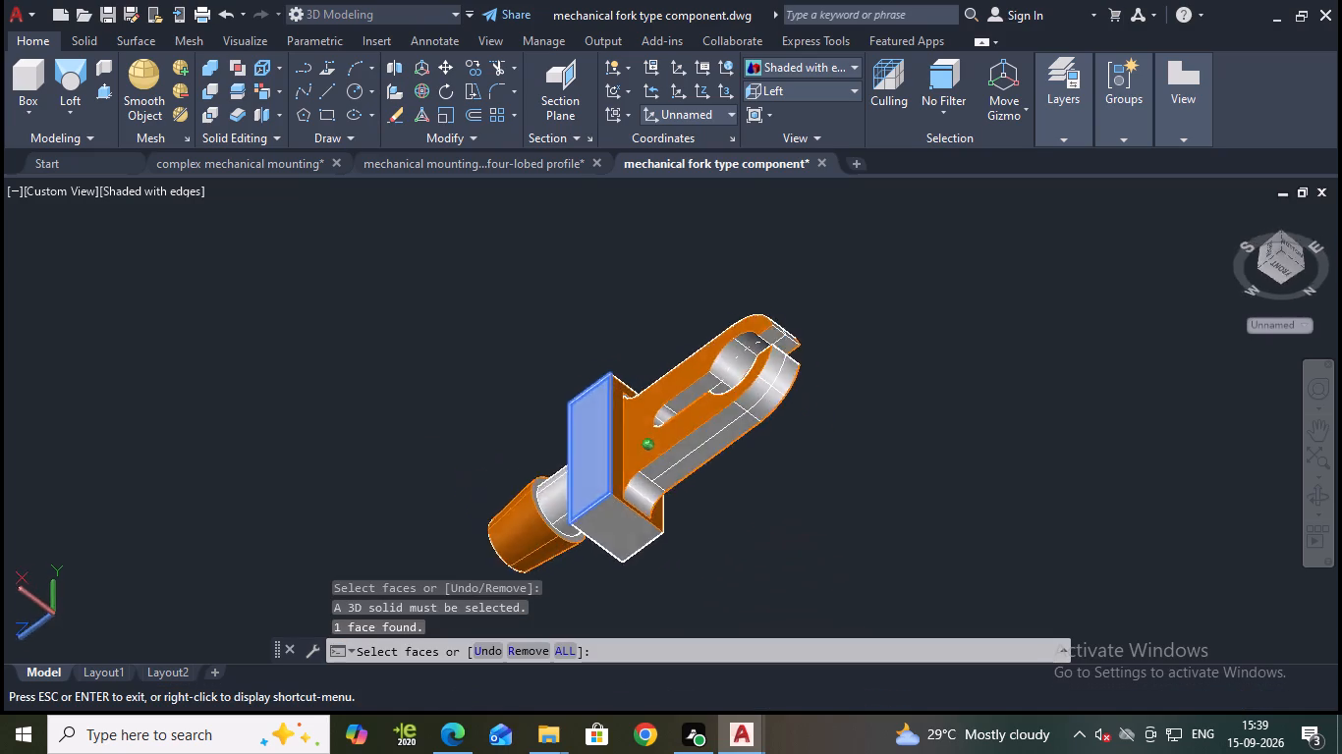
{"action": "middle_click_drag", "start_coordinate": [679, 532], "coordinate": [538, 521], "text": "shift"}
{"action": "middle_click_drag", "start_coordinate": [717, 490], "coordinate": [692, 495], "text": "shift"}
{"action": "left_click", "coordinate": [701, 479]}
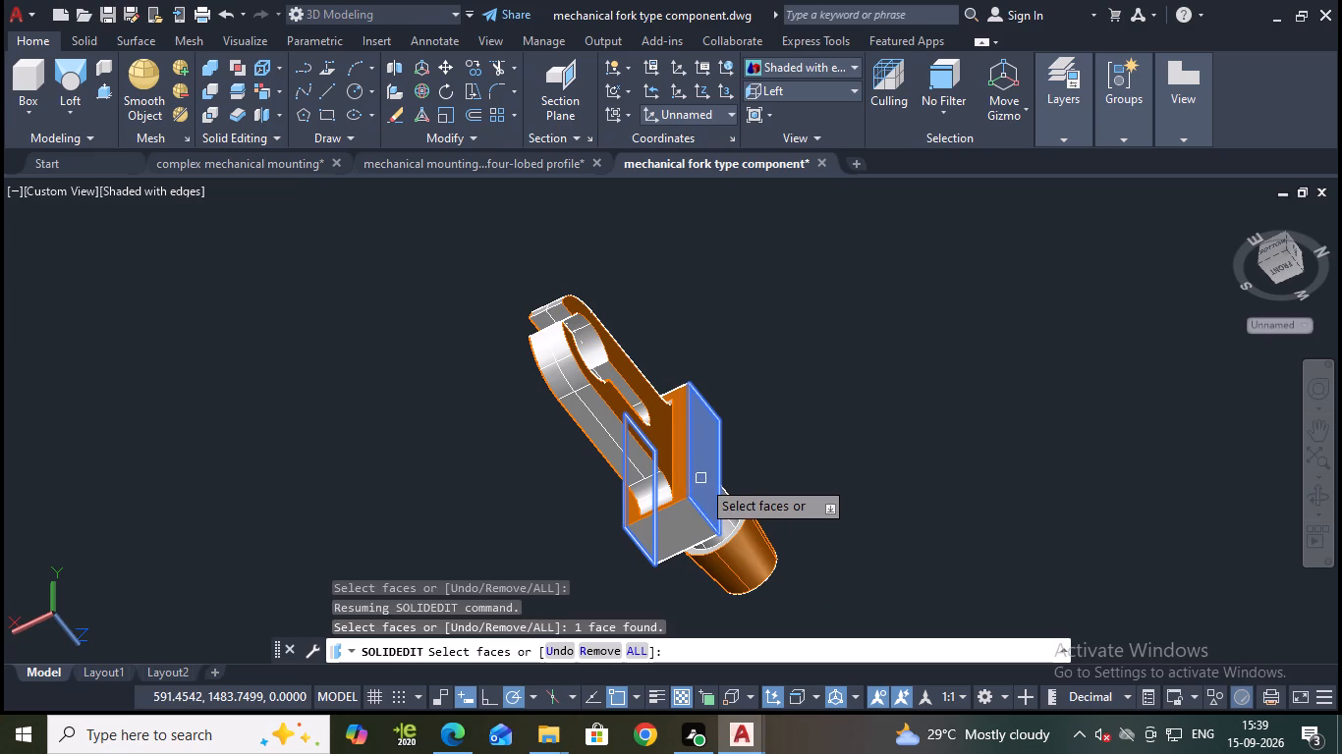
{"action": "key", "text": "Return"}
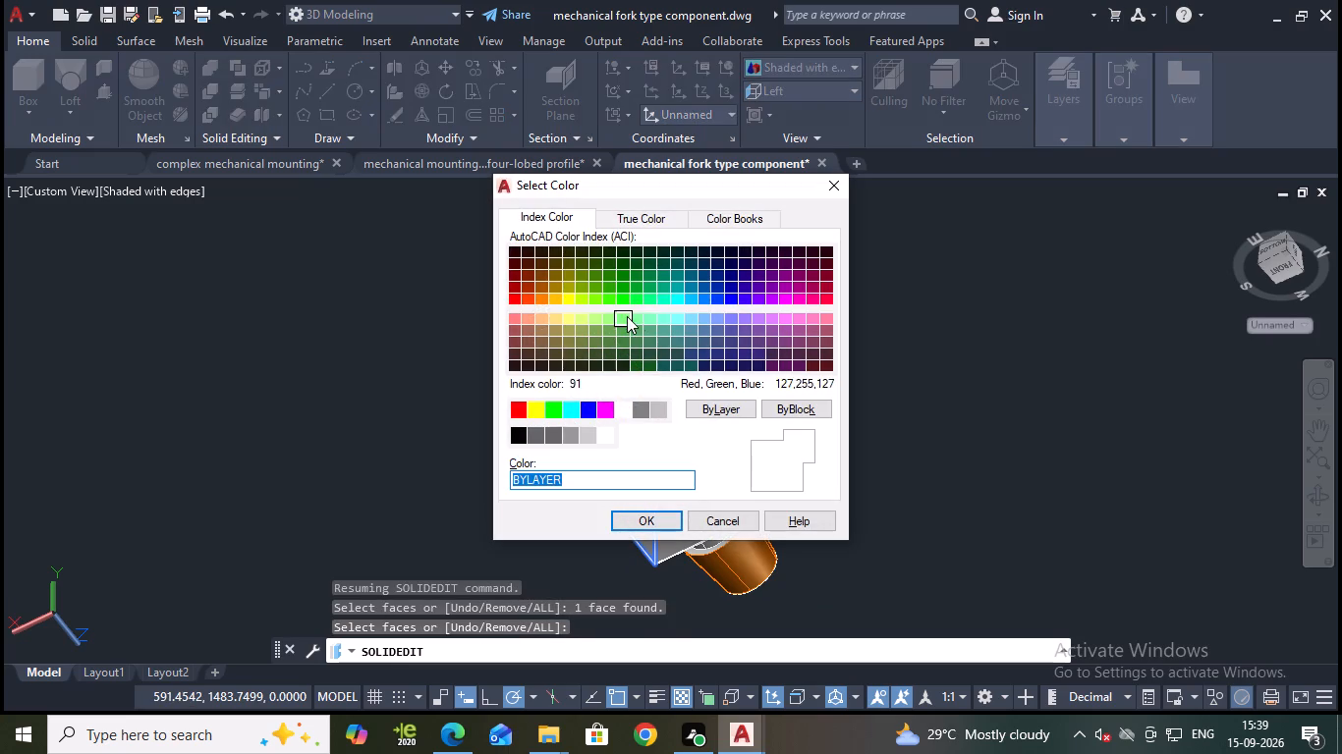
{"action": "left_click", "coordinate": [674, 298]}
{"action": "left_click", "coordinate": [669, 517]}
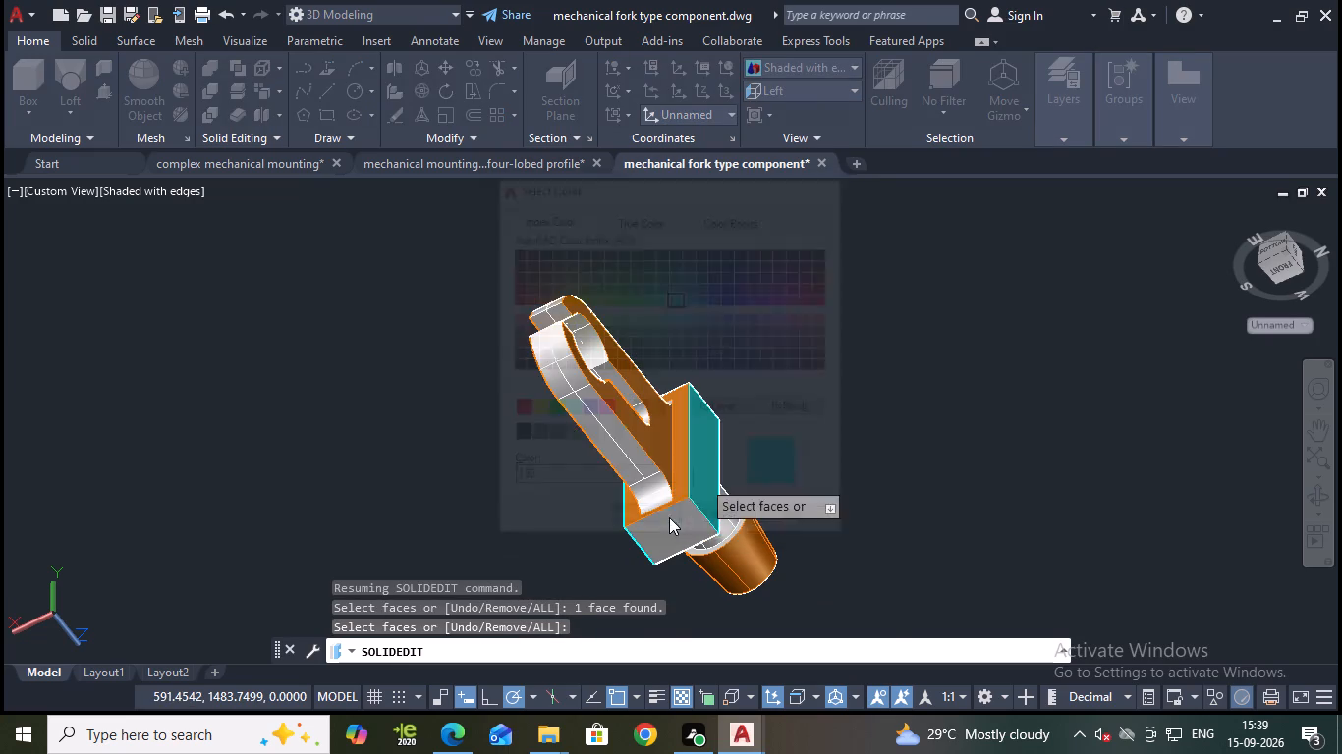
{"action": "key", "text": "Return"}
{"action": "key", "text": "Return"}
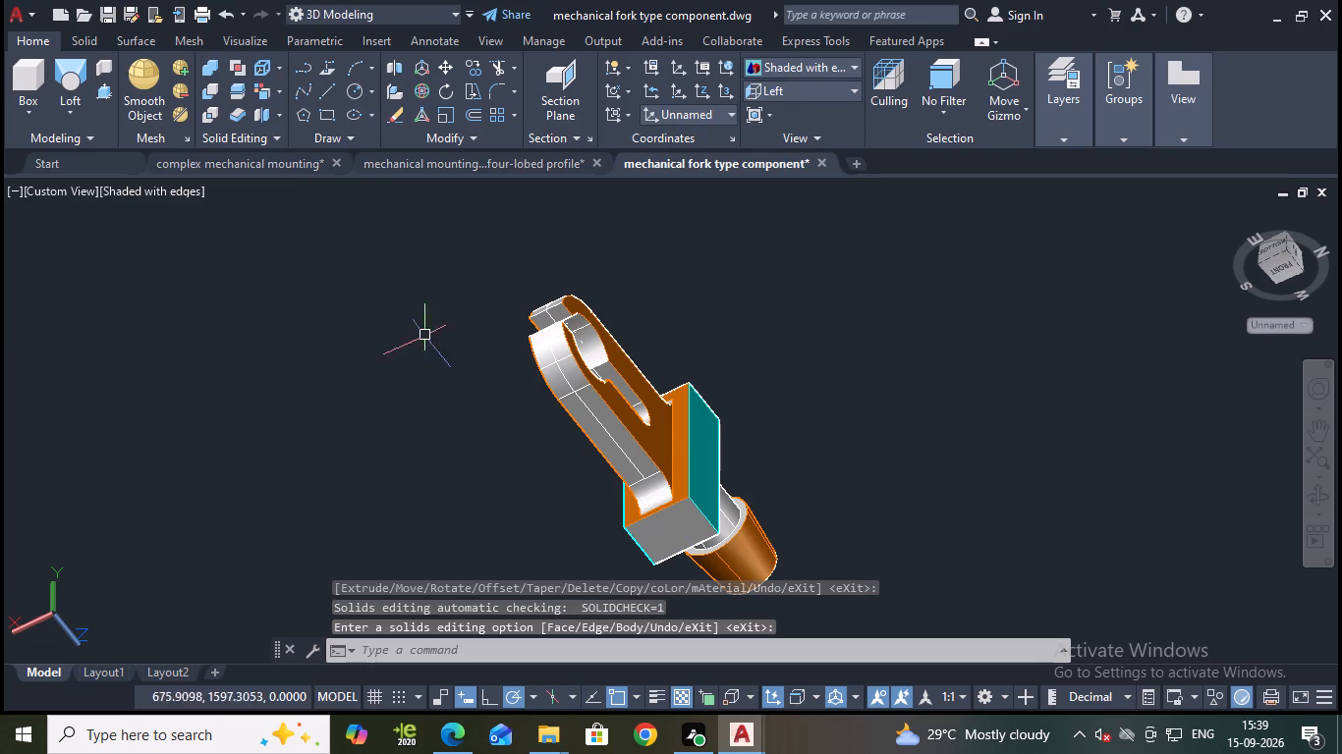
Colour the shank's cylindrical face between the block and the tapered end green, index colour 100.
{"action": "left_click", "coordinate": [266, 85]}
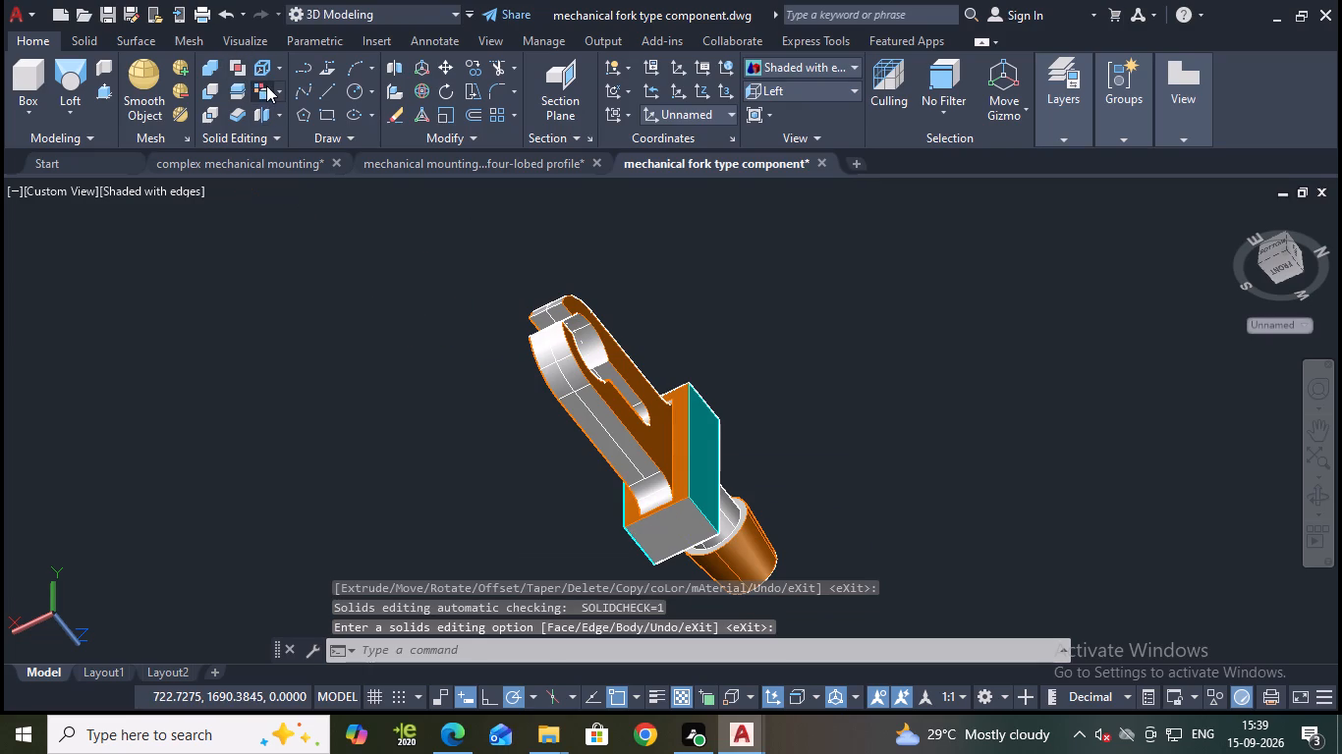
{"action": "left_click", "coordinate": [680, 527]}
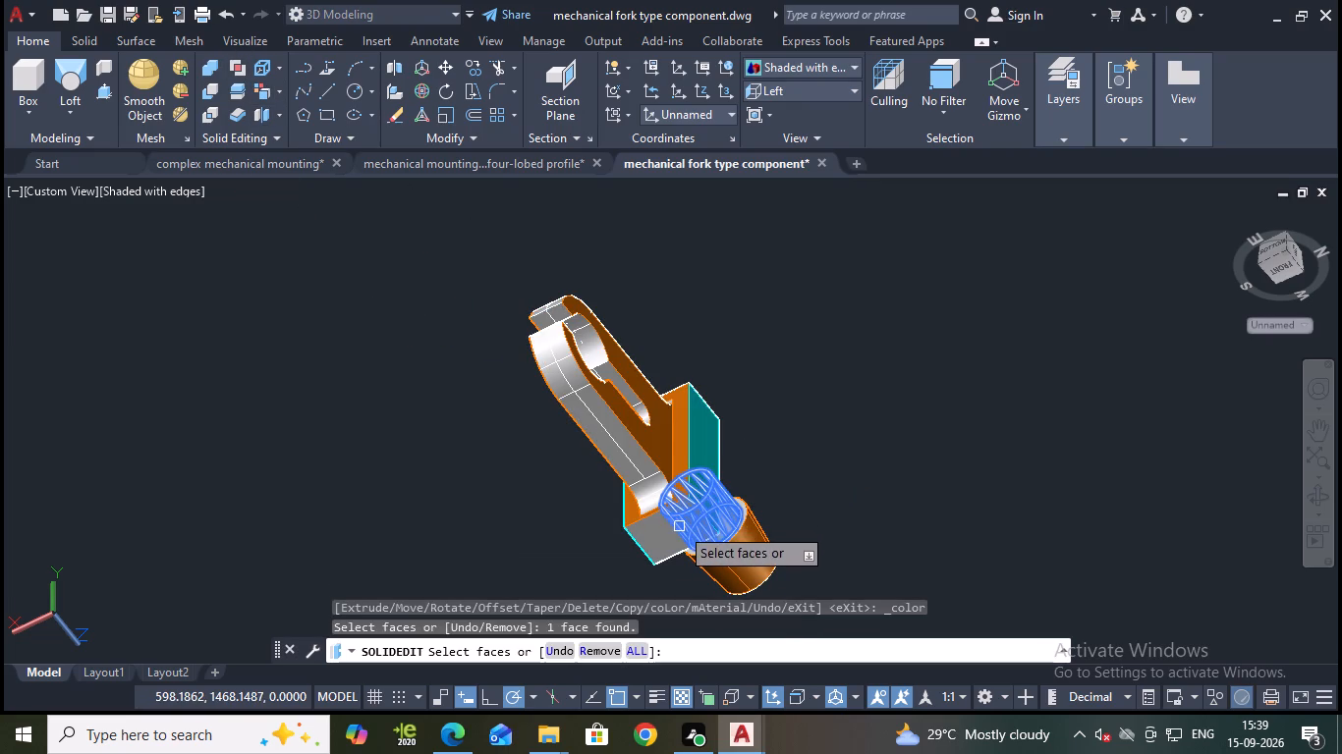
{"action": "left_click", "coordinate": [692, 519], "text": "shift"}
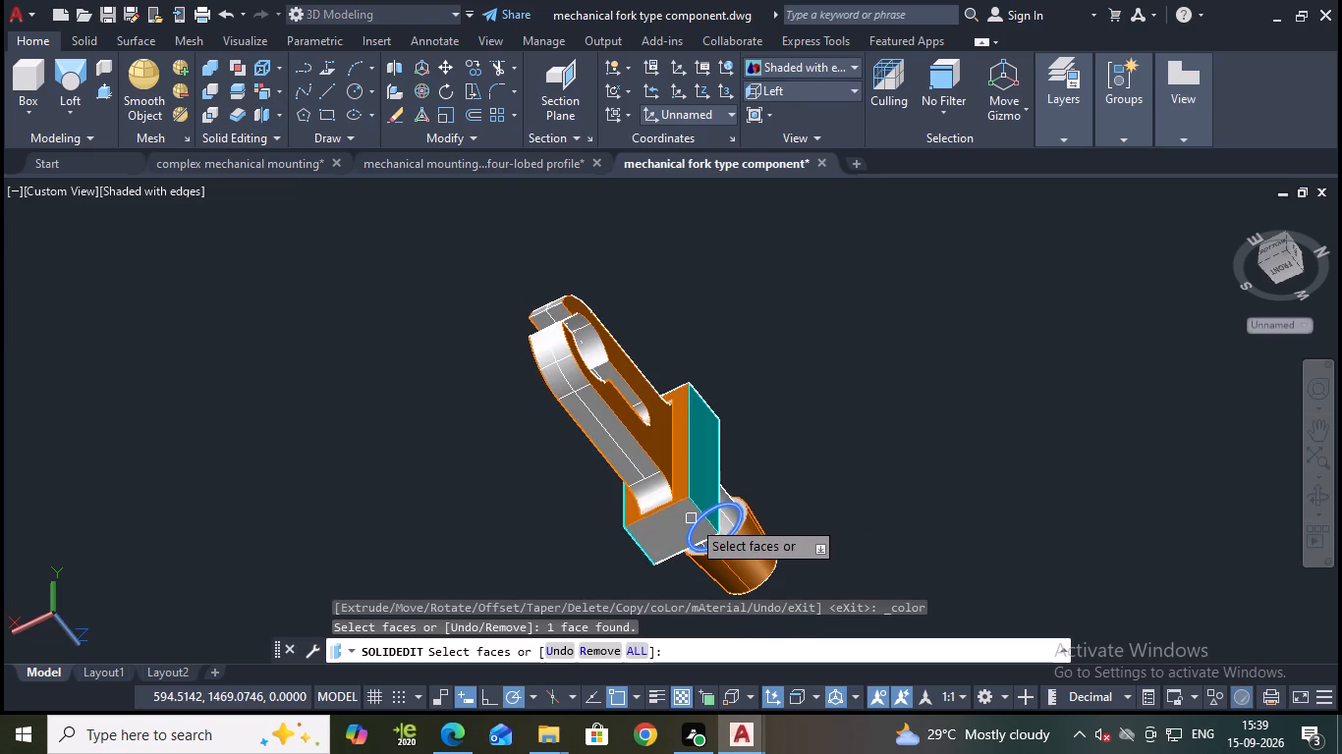
{"action": "left_click", "coordinate": [684, 523]}
{"action": "left_click", "coordinate": [687, 523], "text": "ctrl"}
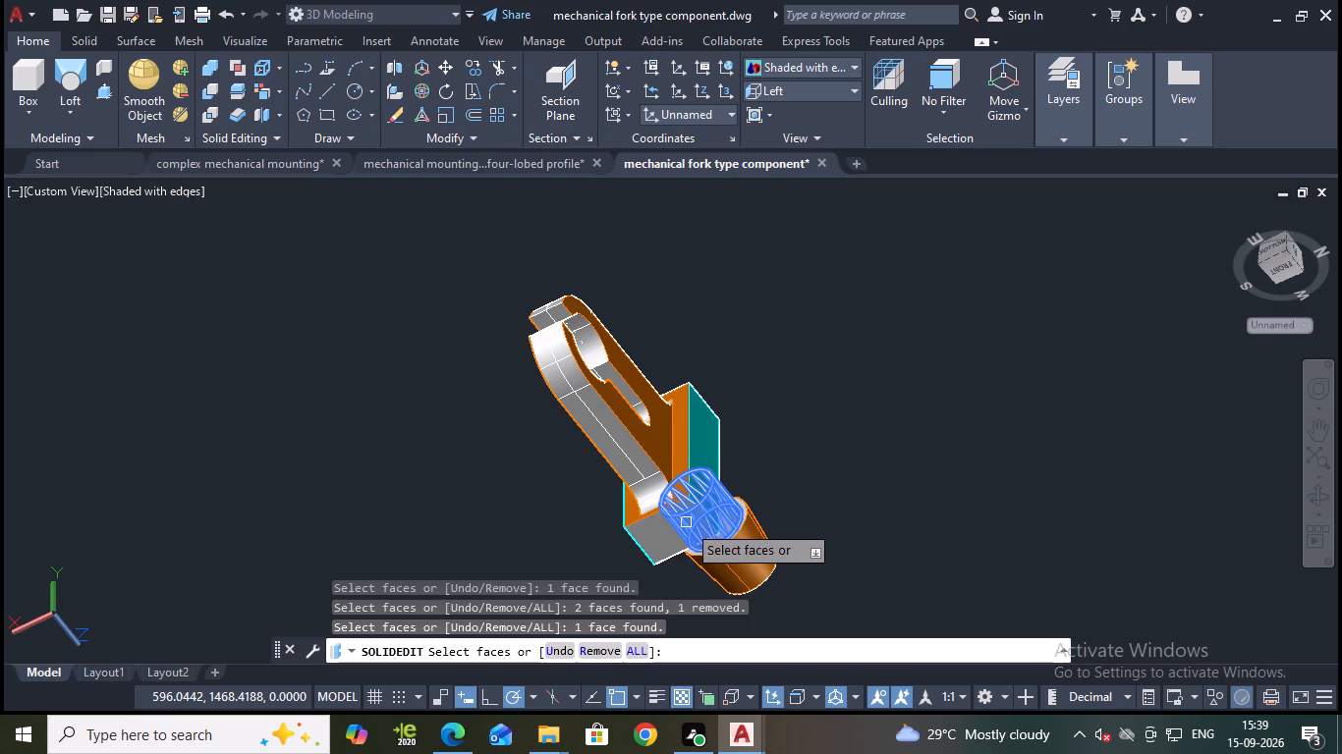
{"action": "left_click", "coordinate": [724, 513], "text": "shift"}
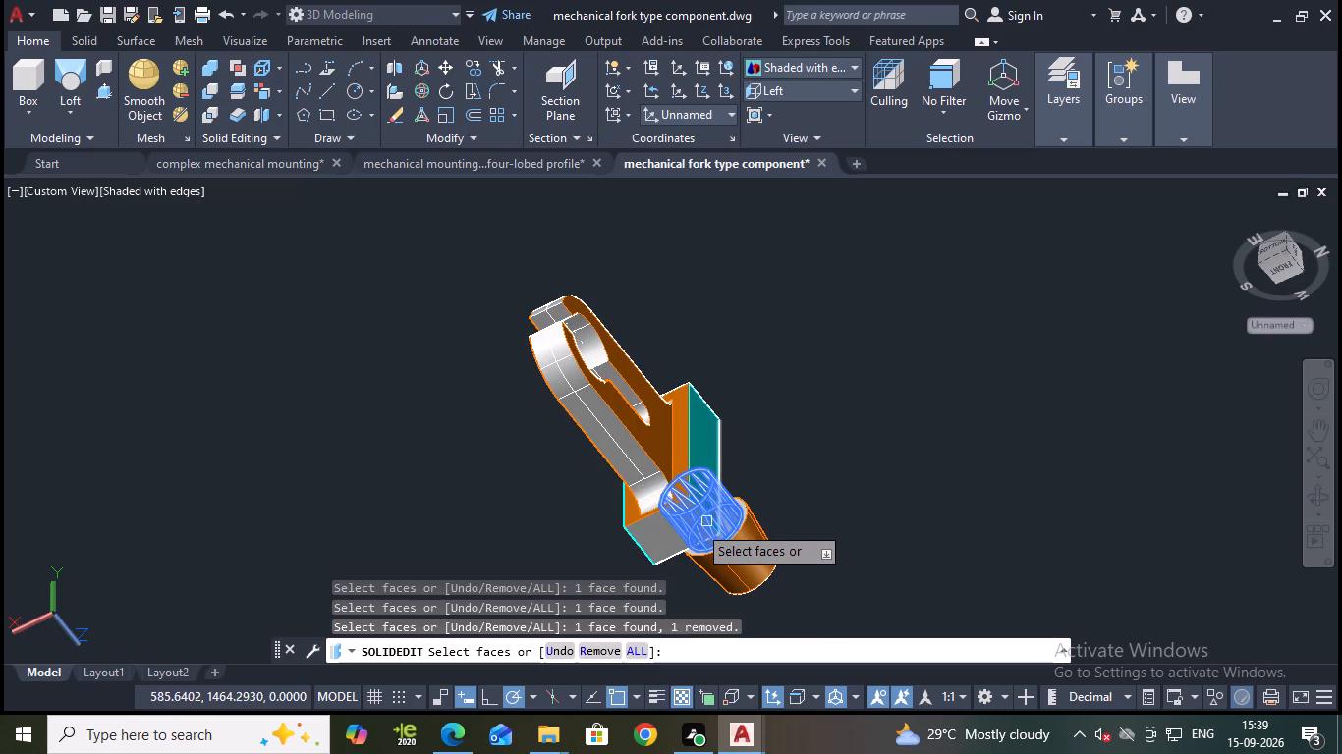
{"action": "left_click", "coordinate": [693, 524]}
{"action": "left_click", "coordinate": [689, 523]}
{"action": "middle_click_drag", "start_coordinate": [669, 551], "coordinate": [711, 519], "text": "shift"}
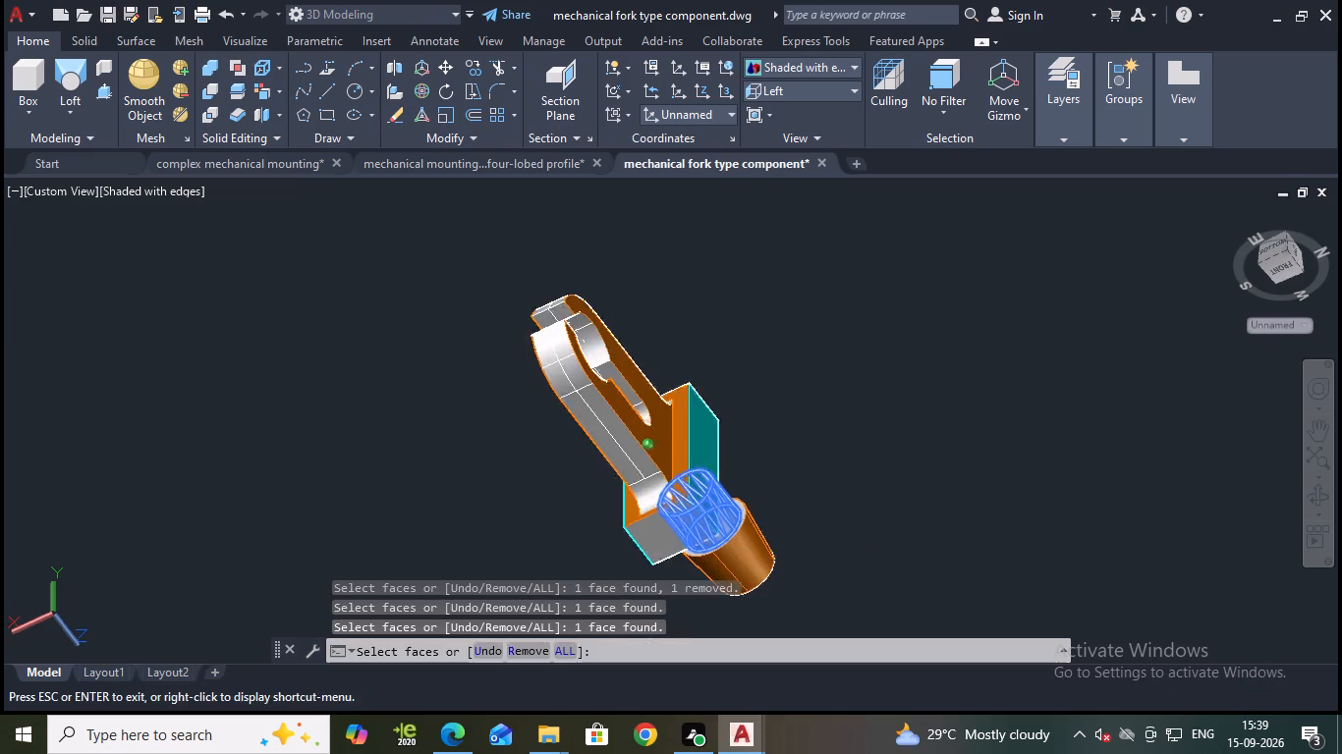
{"action": "middle_click_drag", "start_coordinate": [711, 519], "coordinate": [758, 465], "text": "shift"}
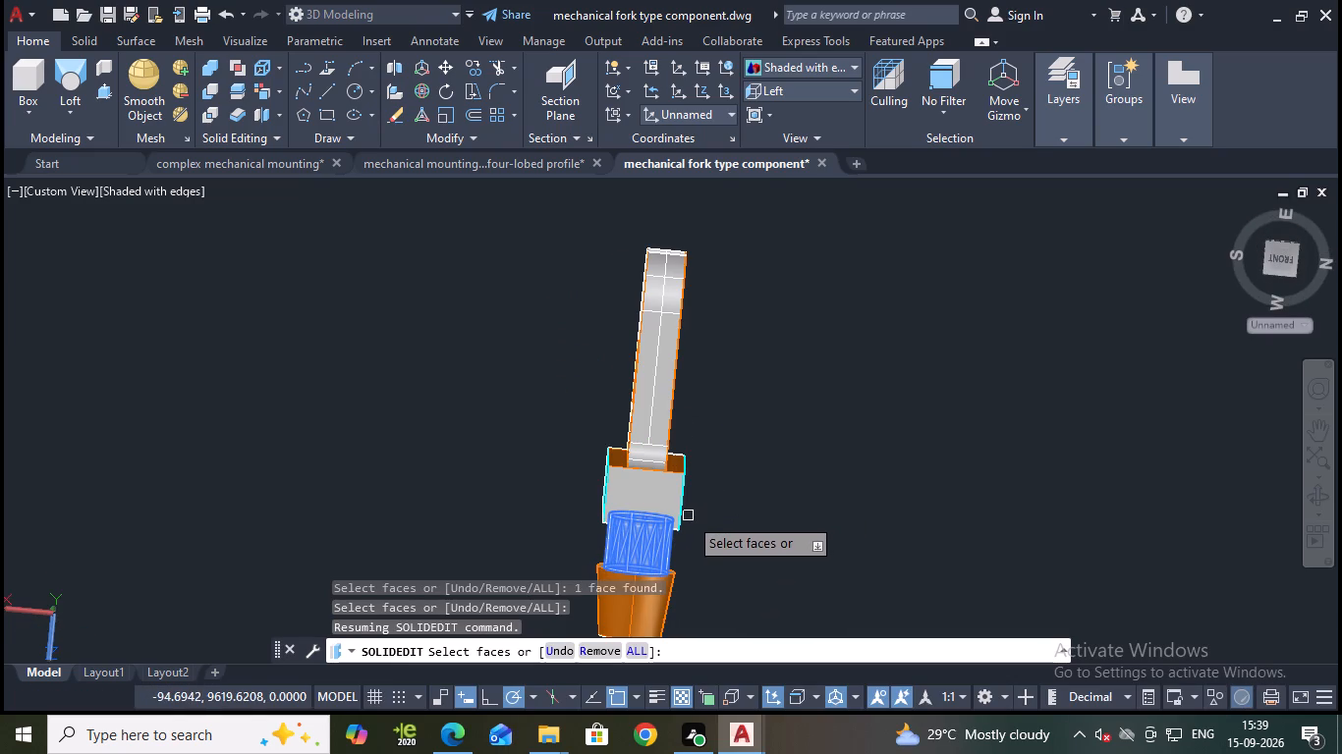
{"action": "key", "text": "Return"}
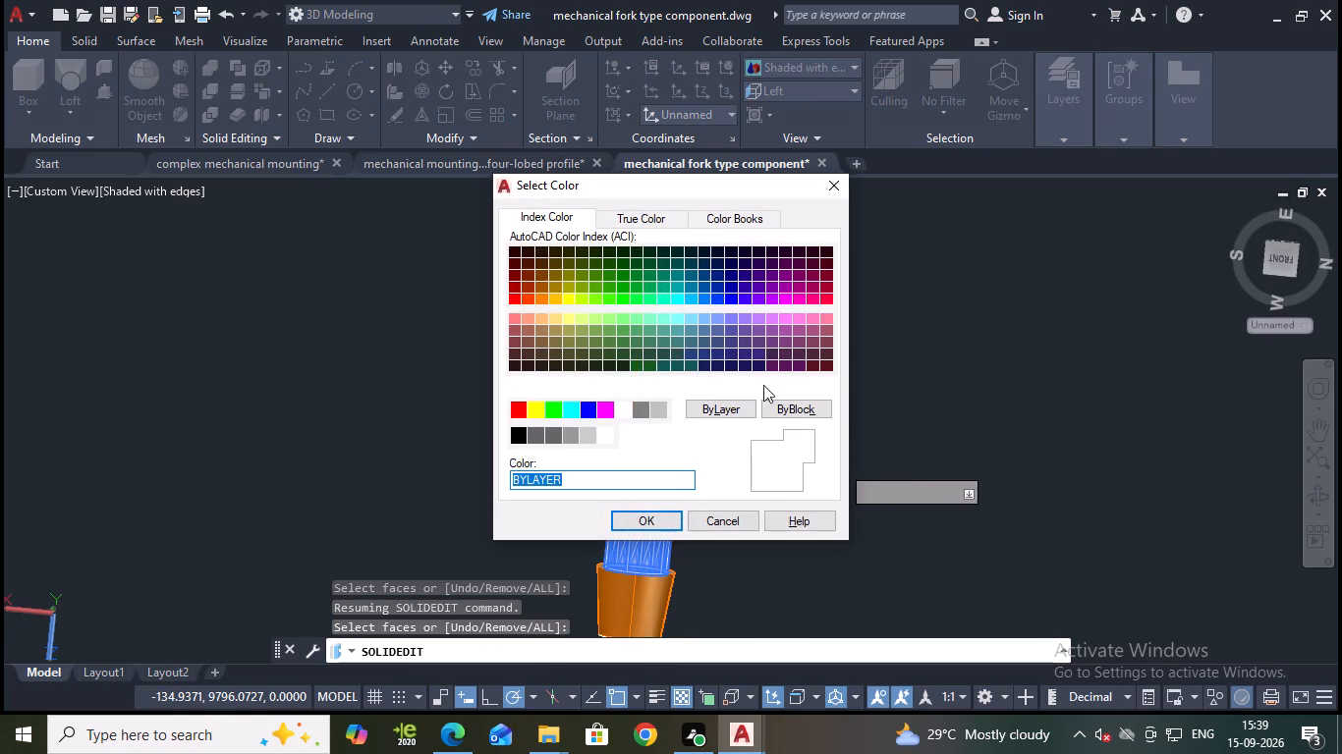
{"action": "left_click", "coordinate": [631, 299]}
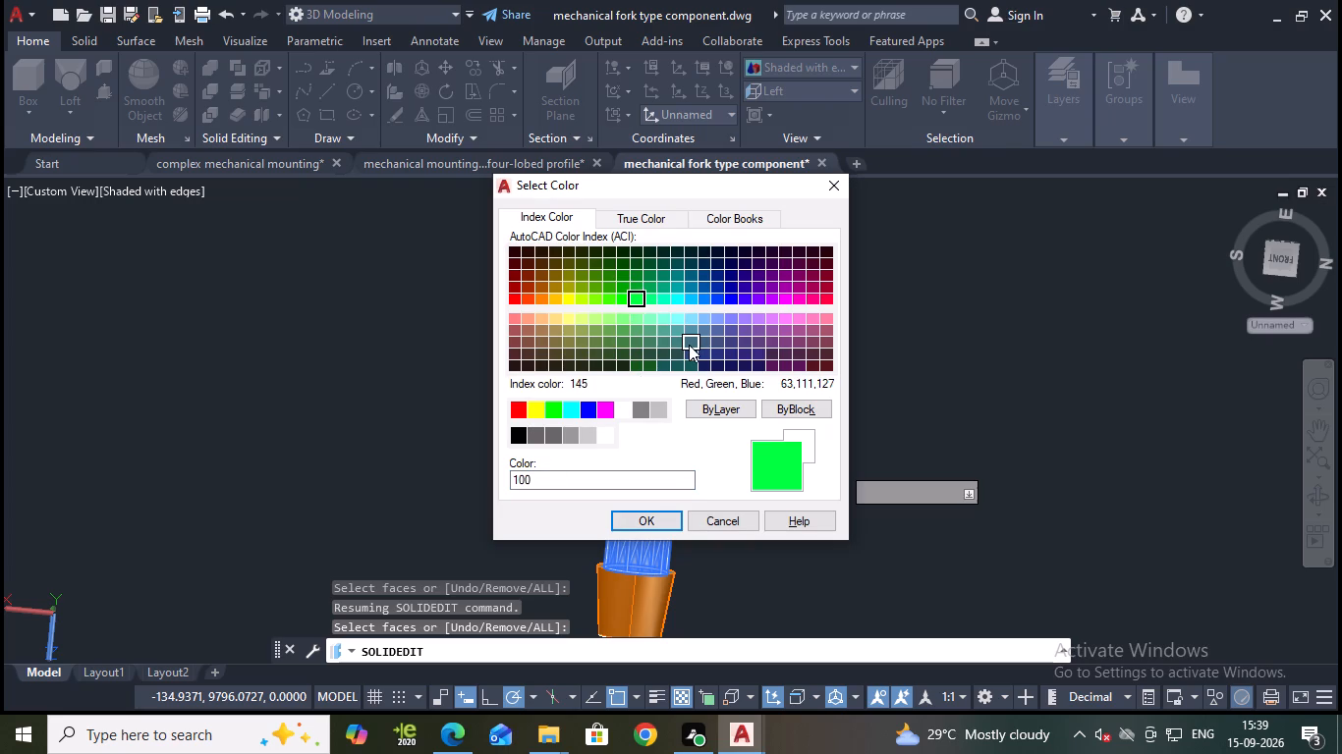
{"action": "key", "text": "Return"}
{"action": "key", "text": "Return"}
{"action": "key", "text": "Return"}
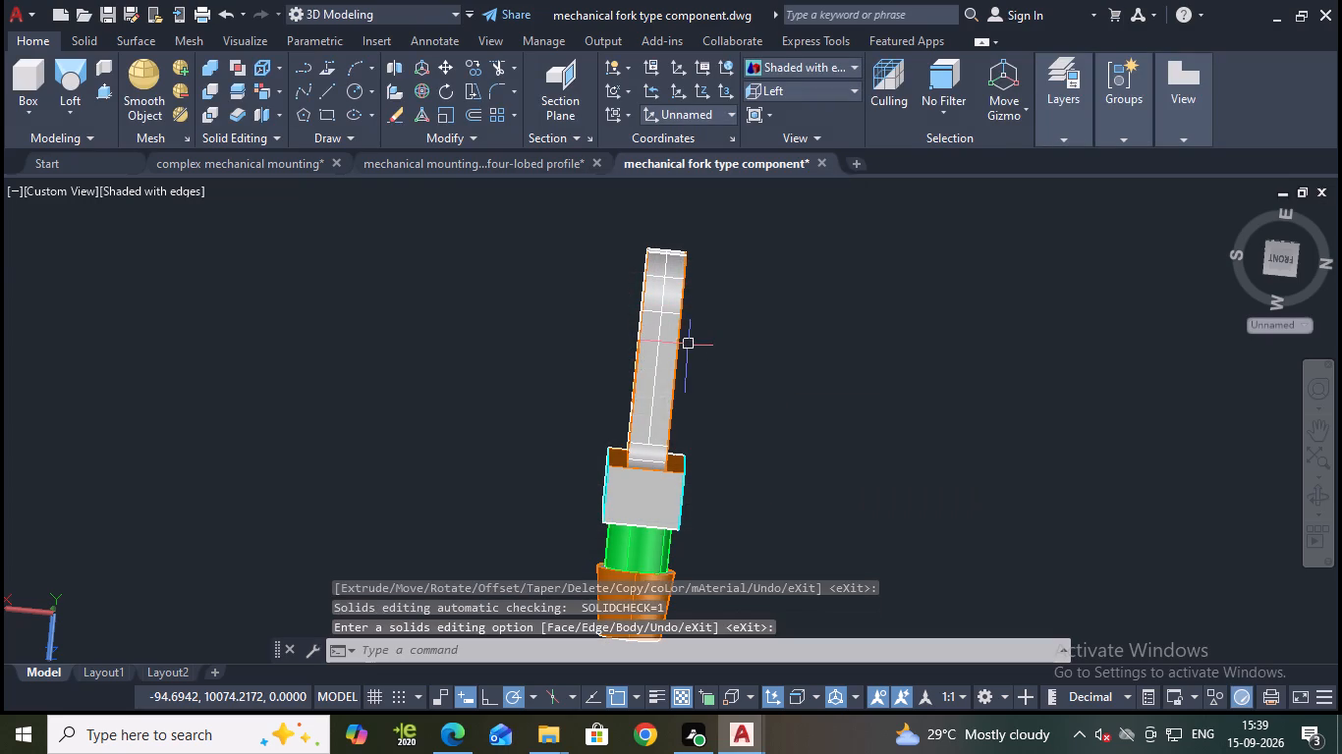
Colour the block's two small end faces, its shank-side face and one large side face green, index colour 90, and clear the selection.
{"action": "scroll", "coordinate": [799, 379], "scroll_direction": "down", "scroll_amount": 1}
{"action": "middle_click_drag", "start_coordinate": [841, 464], "coordinate": [839, 464], "text": "shift"}
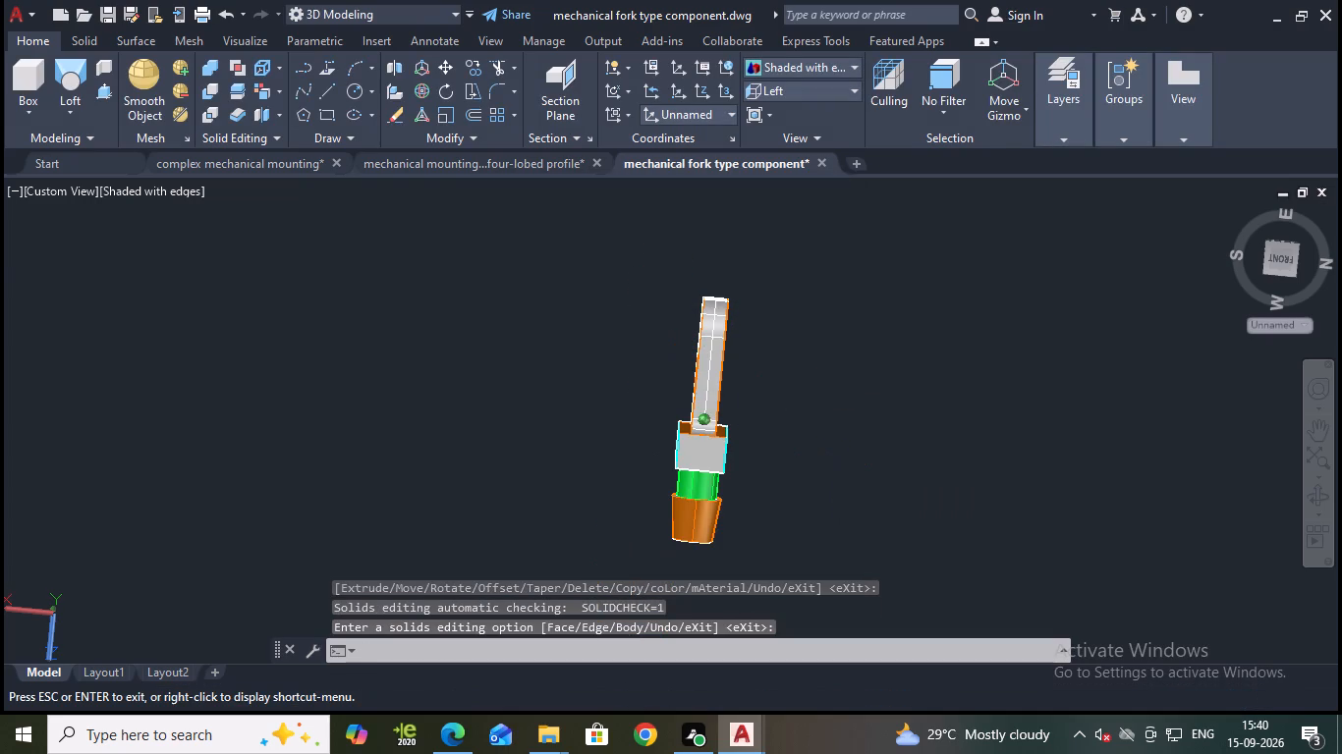
{"action": "middle_click_drag", "start_coordinate": [839, 464], "coordinate": [682, 517], "text": "shift"}
{"action": "scroll", "coordinate": [789, 390], "scroll_direction": "up", "scroll_amount": 1}
{"action": "middle_click_drag", "start_coordinate": [794, 388], "coordinate": [795, 387], "text": "shift"}
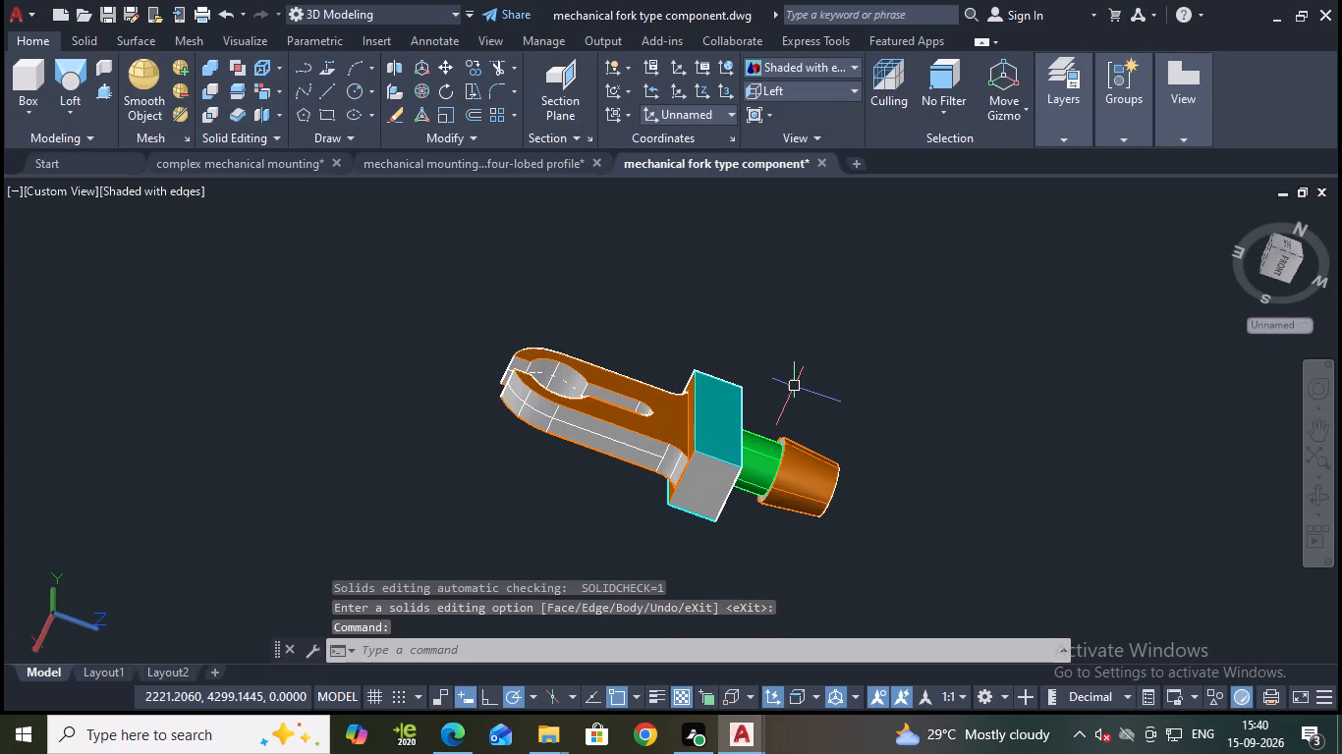
{"action": "middle_click_drag", "start_coordinate": [795, 387], "coordinate": [705, 424], "text": "shift"}
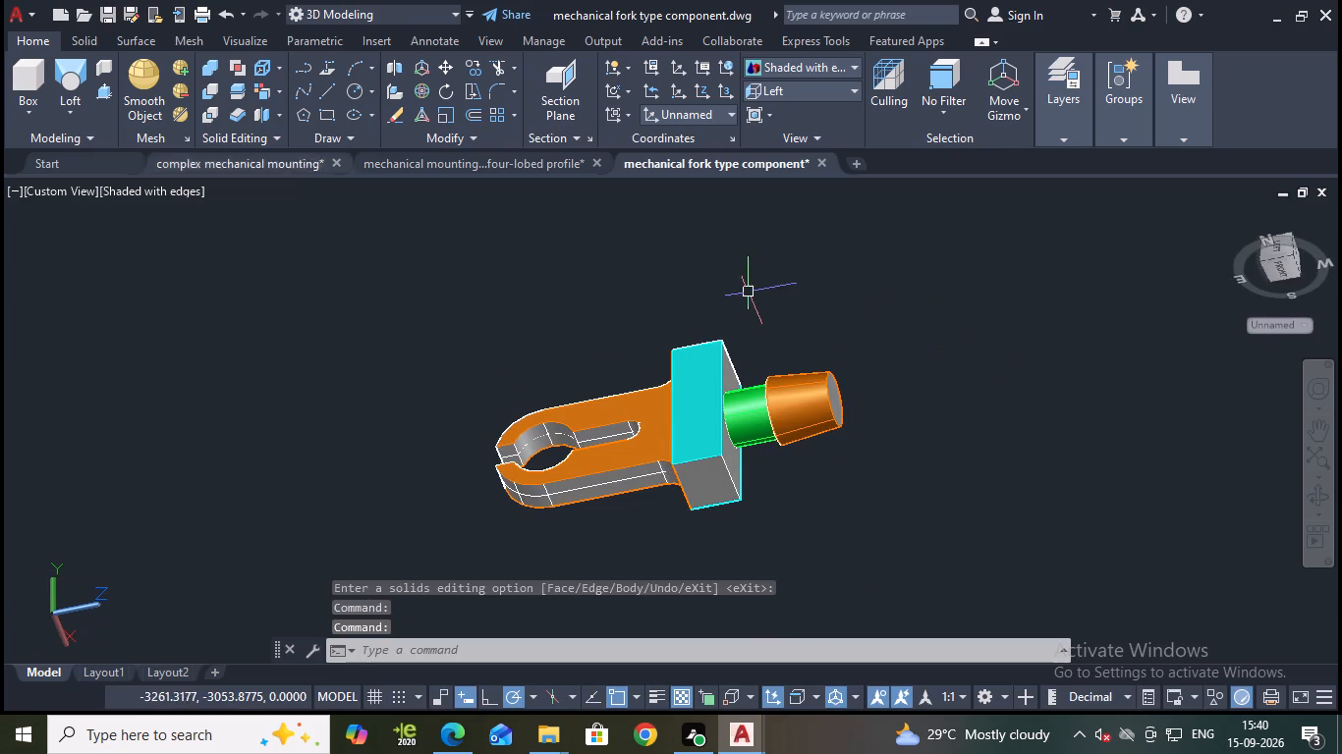
{"action": "left_click", "coordinate": [265, 99]}
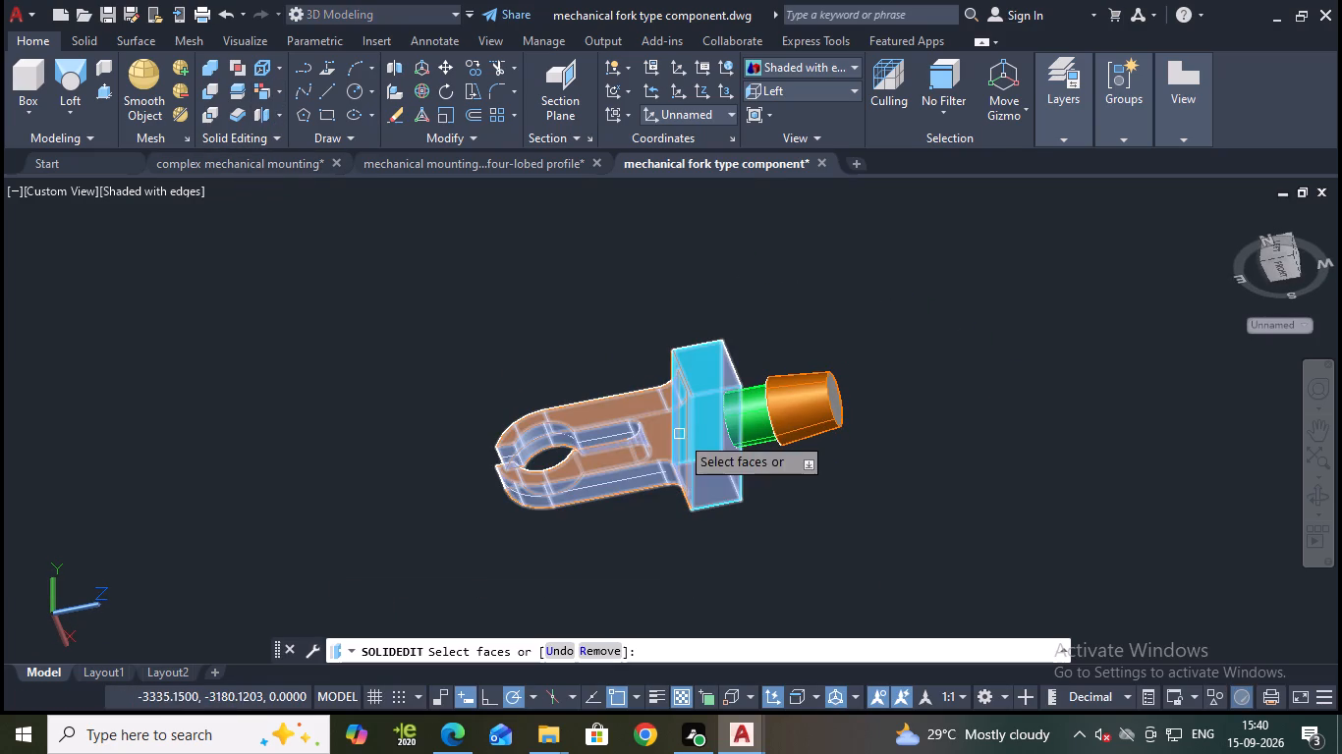
{"action": "left_click", "coordinate": [718, 475]}
{"action": "left_click", "coordinate": [733, 462]}
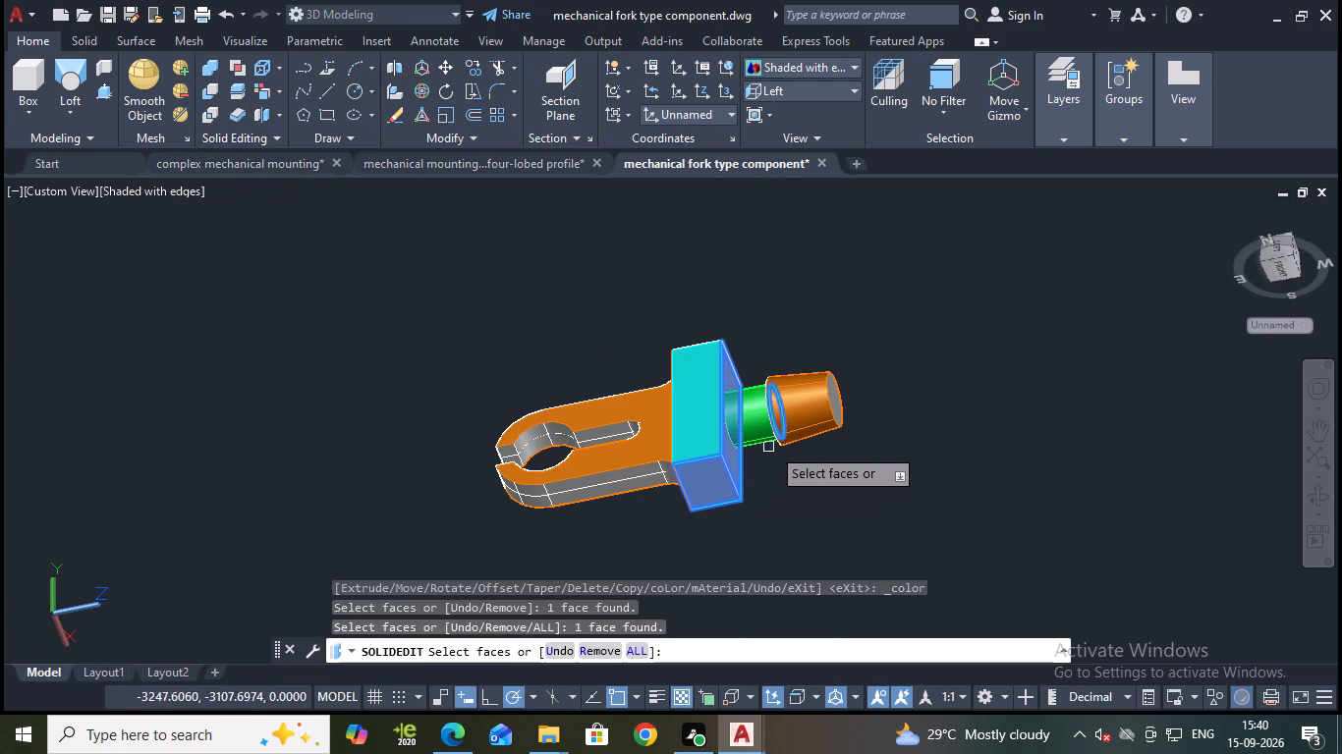
{"action": "middle_click_drag", "start_coordinate": [870, 417], "coordinate": [728, 506], "text": "shift"}
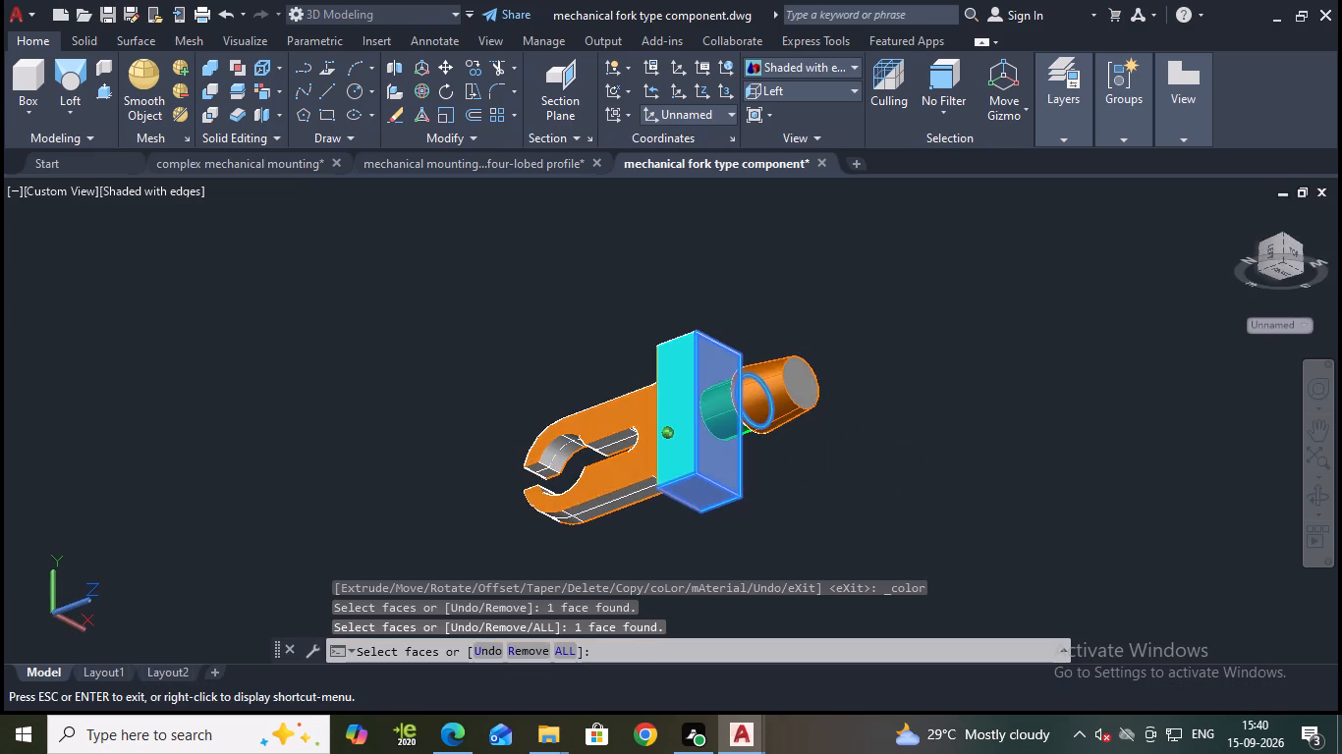
{"action": "middle_click_drag", "start_coordinate": [803, 336], "coordinate": [633, 447], "text": "shift"}
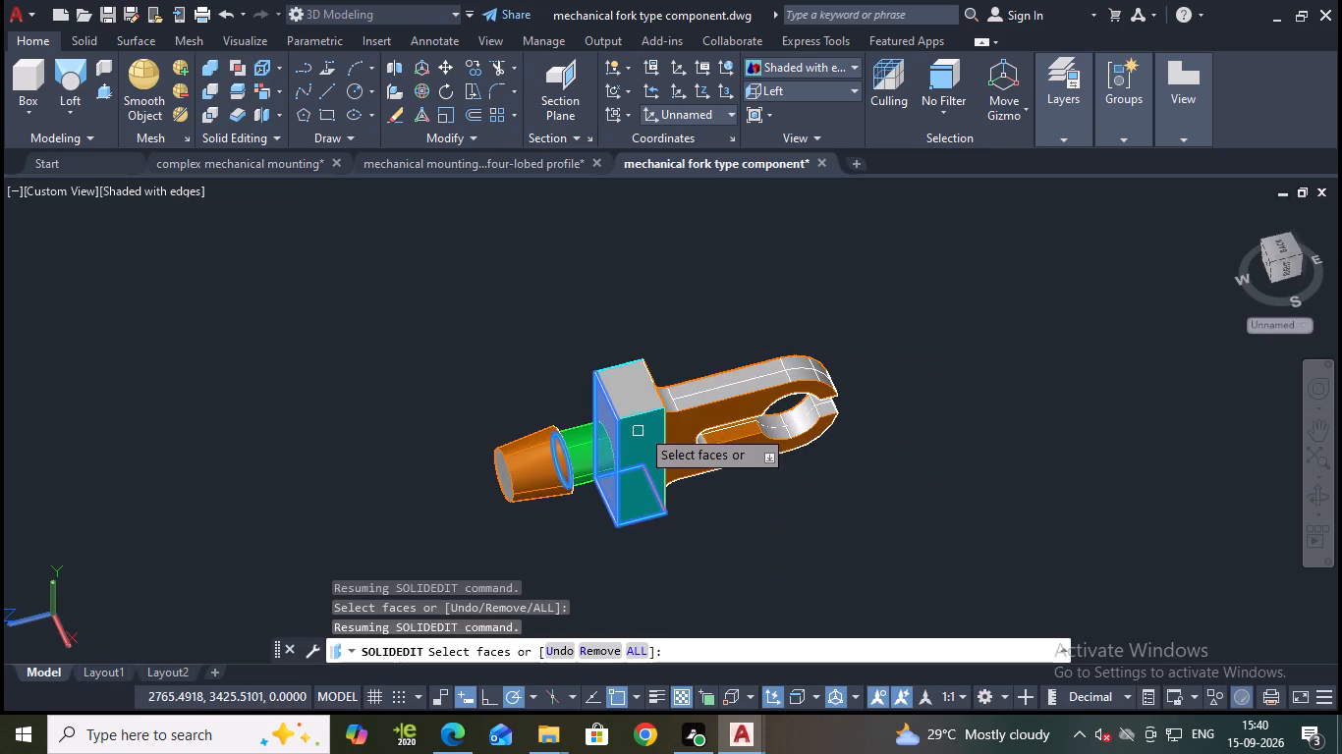
{"action": "left_click", "coordinate": [635, 412]}
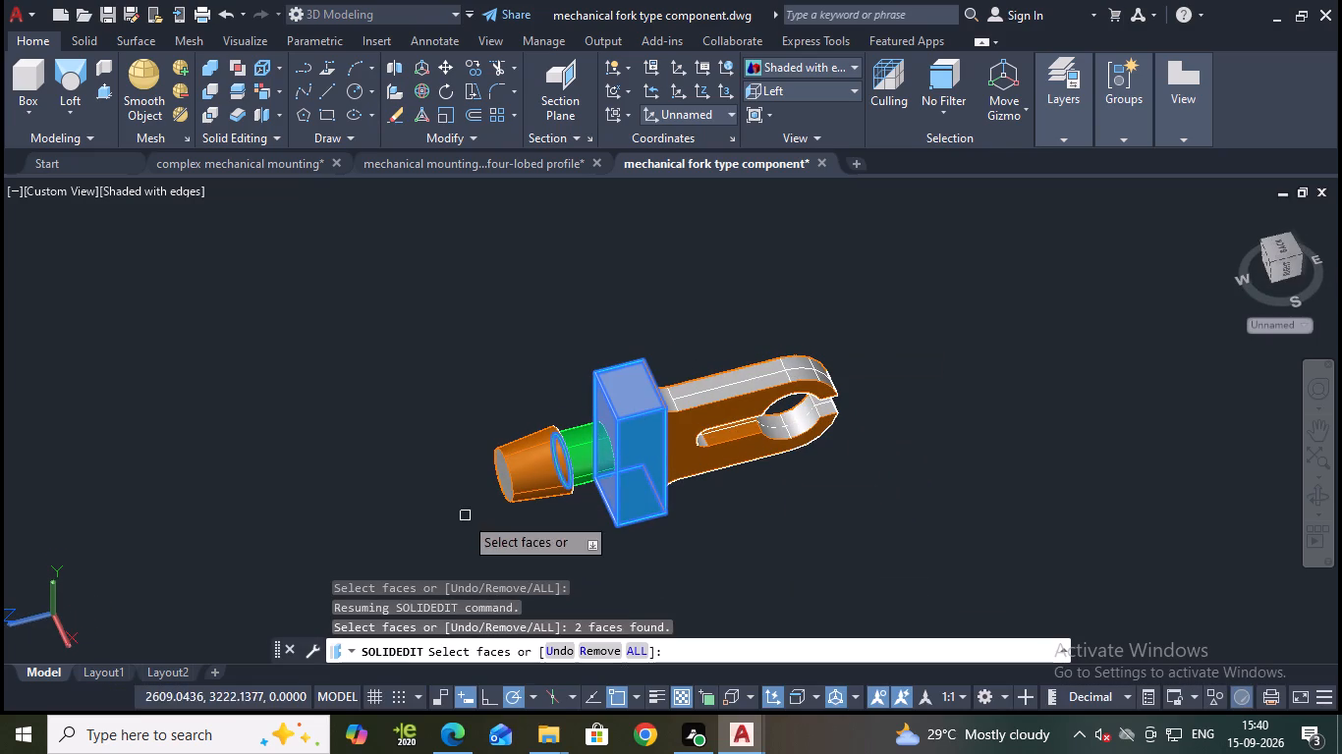
{"action": "middle_click_drag", "start_coordinate": [464, 515], "coordinate": [513, 461], "text": "shift"}
{"action": "left_click", "coordinate": [523, 468]}
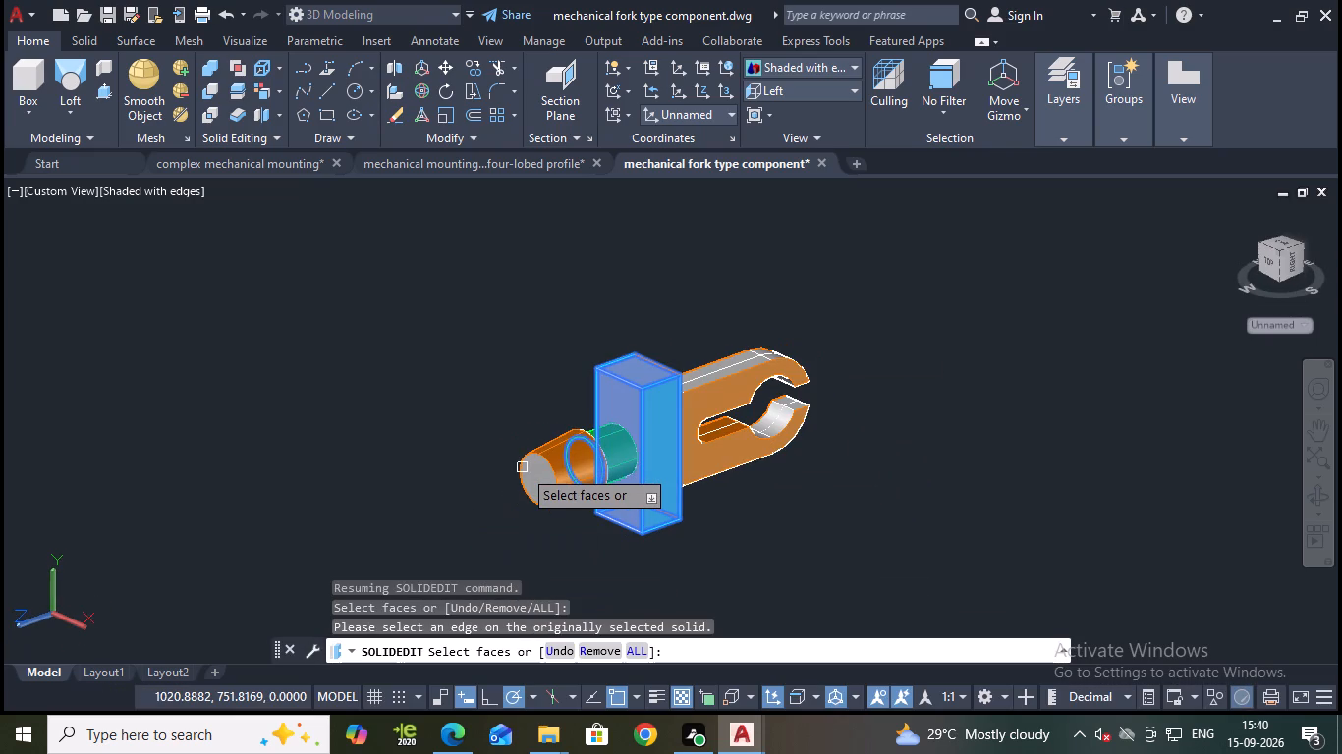
{"action": "left_click", "coordinate": [542, 484]}
{"action": "left_click", "coordinate": [542, 484]}
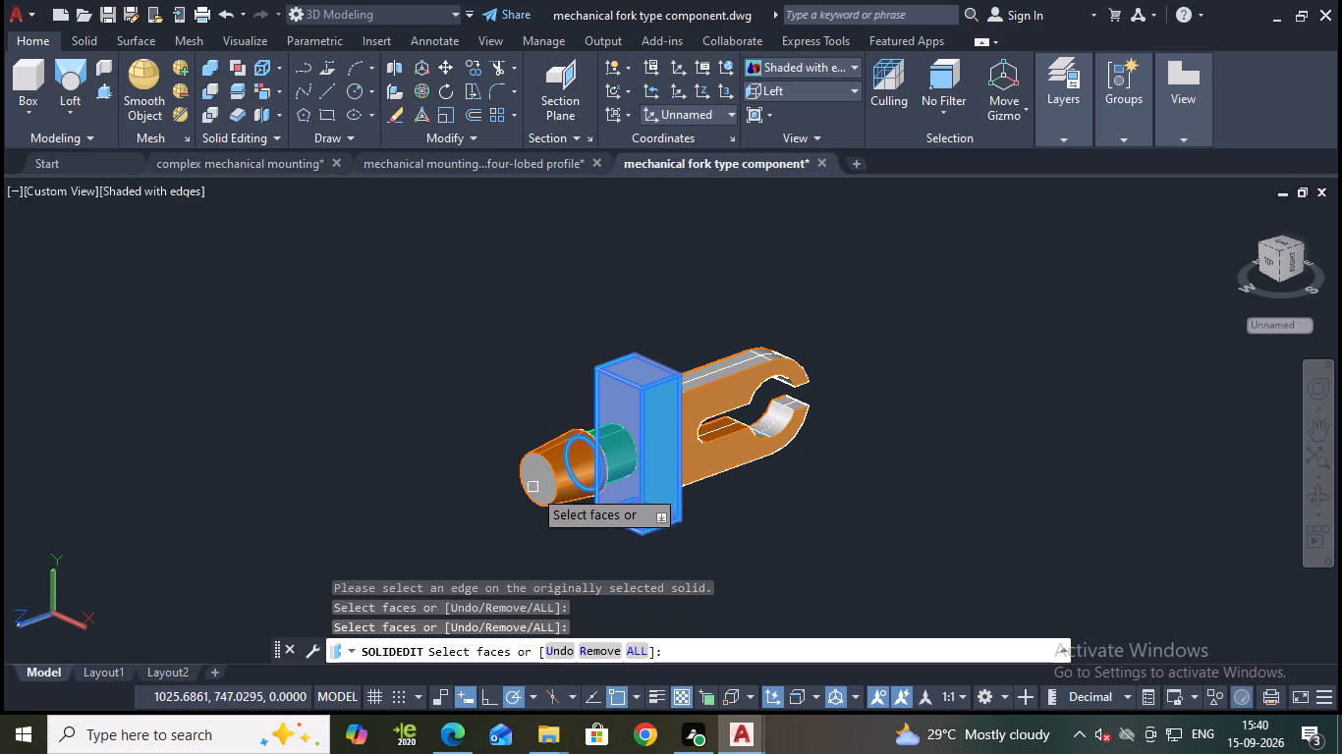
{"action": "middle_click_drag", "start_coordinate": [513, 496], "coordinate": [842, 432], "text": "shift"}
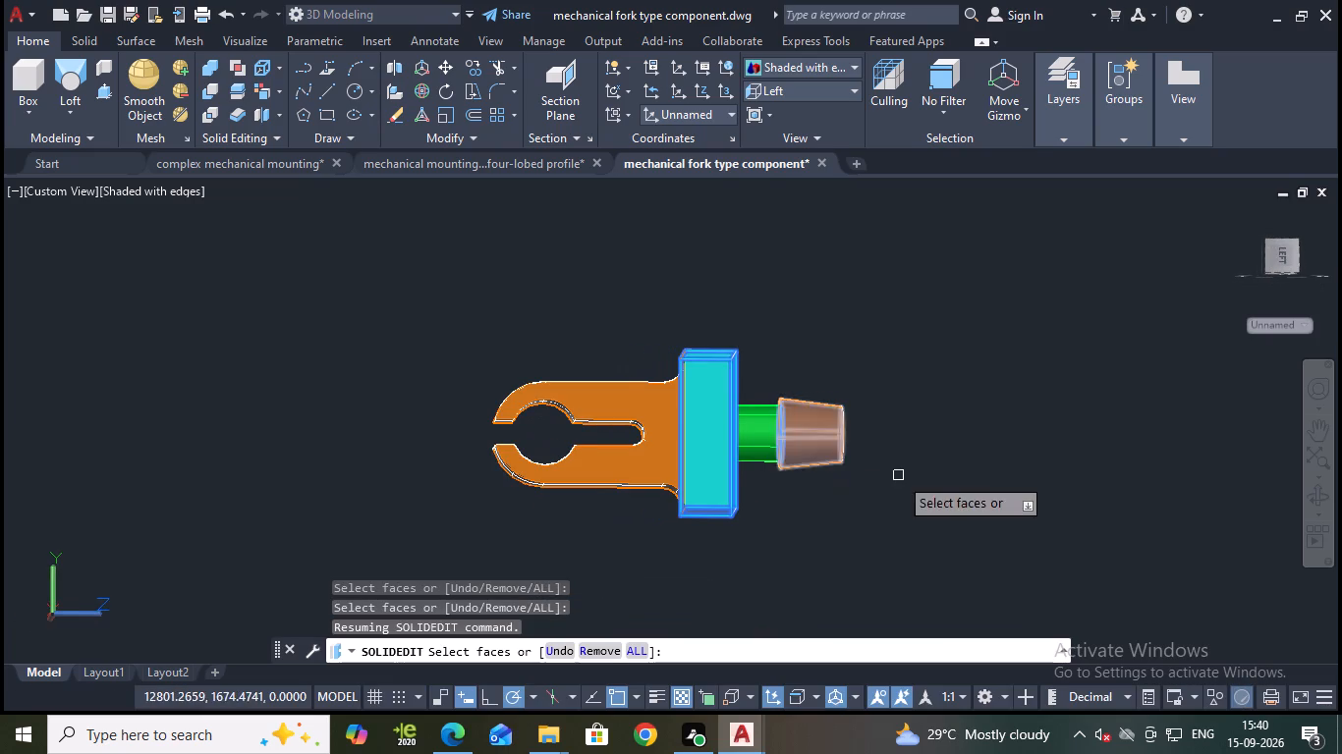
{"action": "middle_click_drag", "start_coordinate": [899, 476], "coordinate": [849, 494], "text": "shift"}
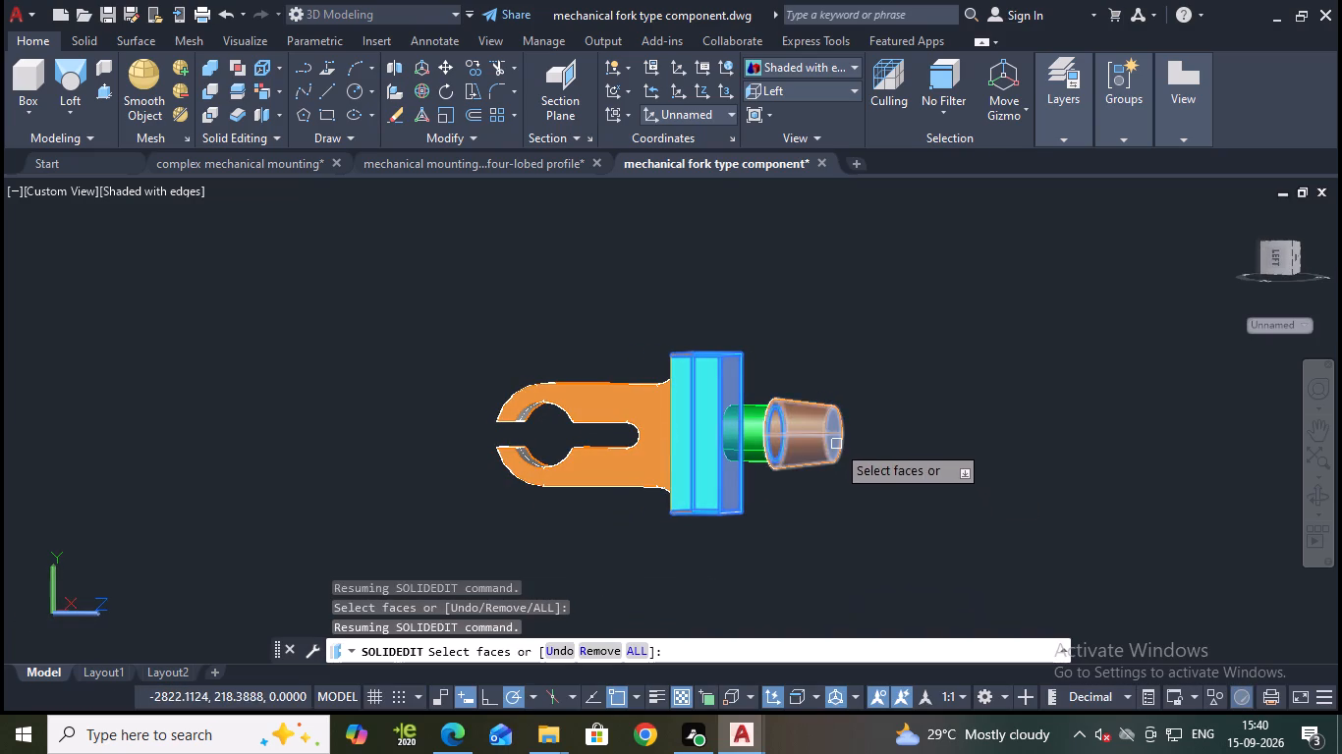
{"action": "left_click", "coordinate": [836, 444]}
{"action": "key", "text": "Return"}
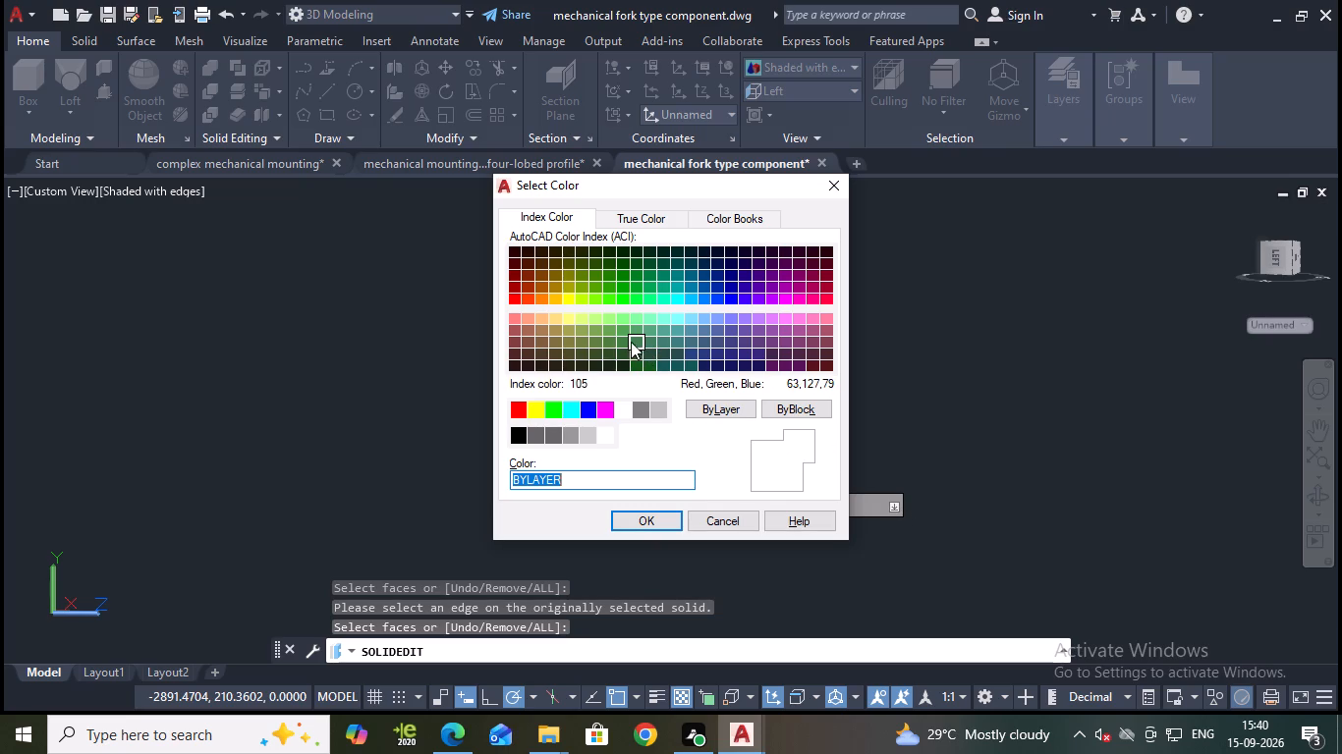
{"action": "left_click", "coordinate": [614, 299]}
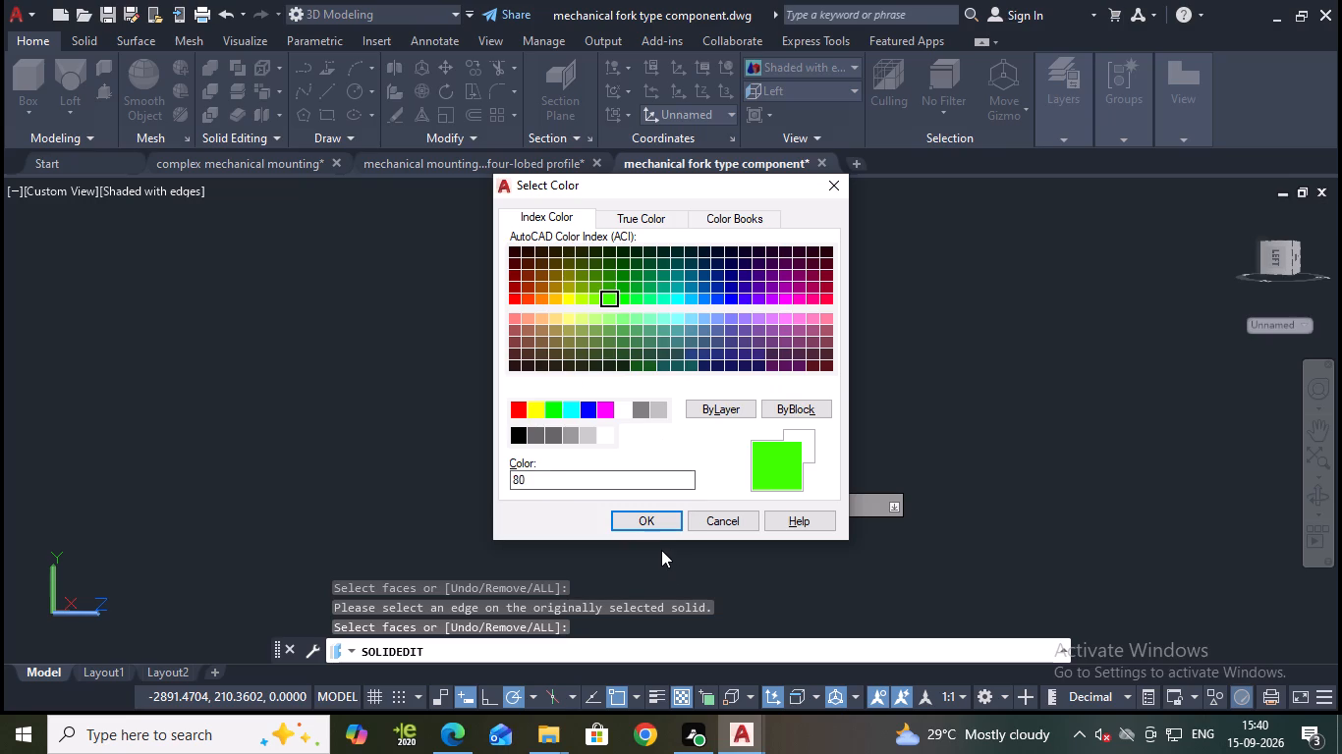
{"action": "left_click", "coordinate": [622, 303]}
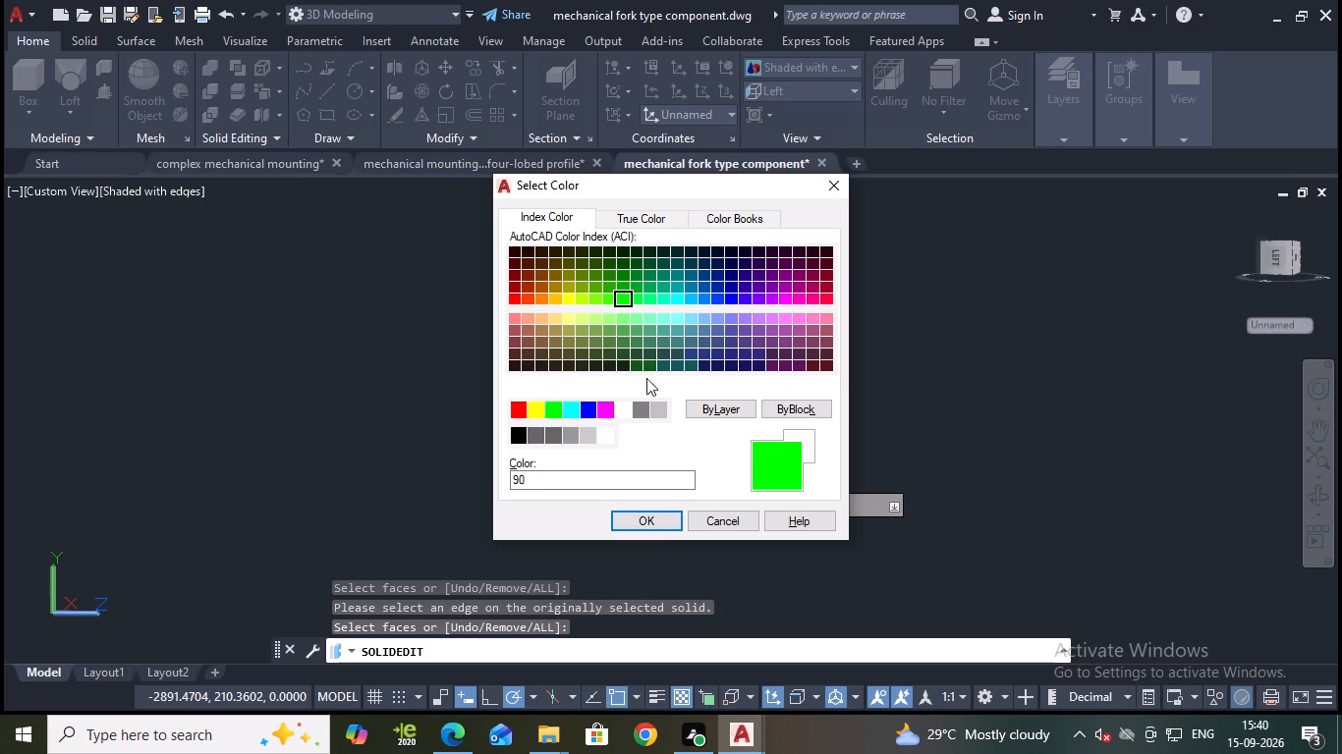
{"action": "left_click", "coordinate": [667, 529]}
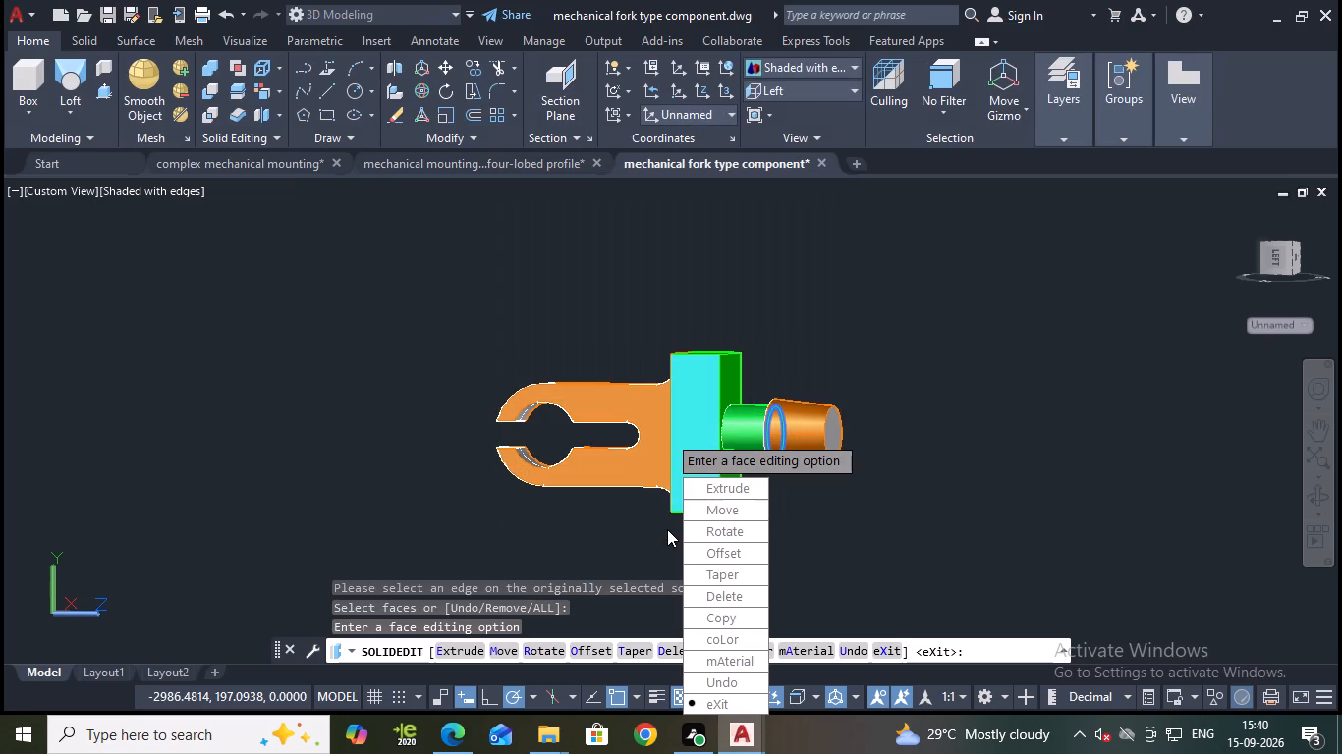
{"action": "key", "text": "Return"}
{"action": "key", "text": "Return"}
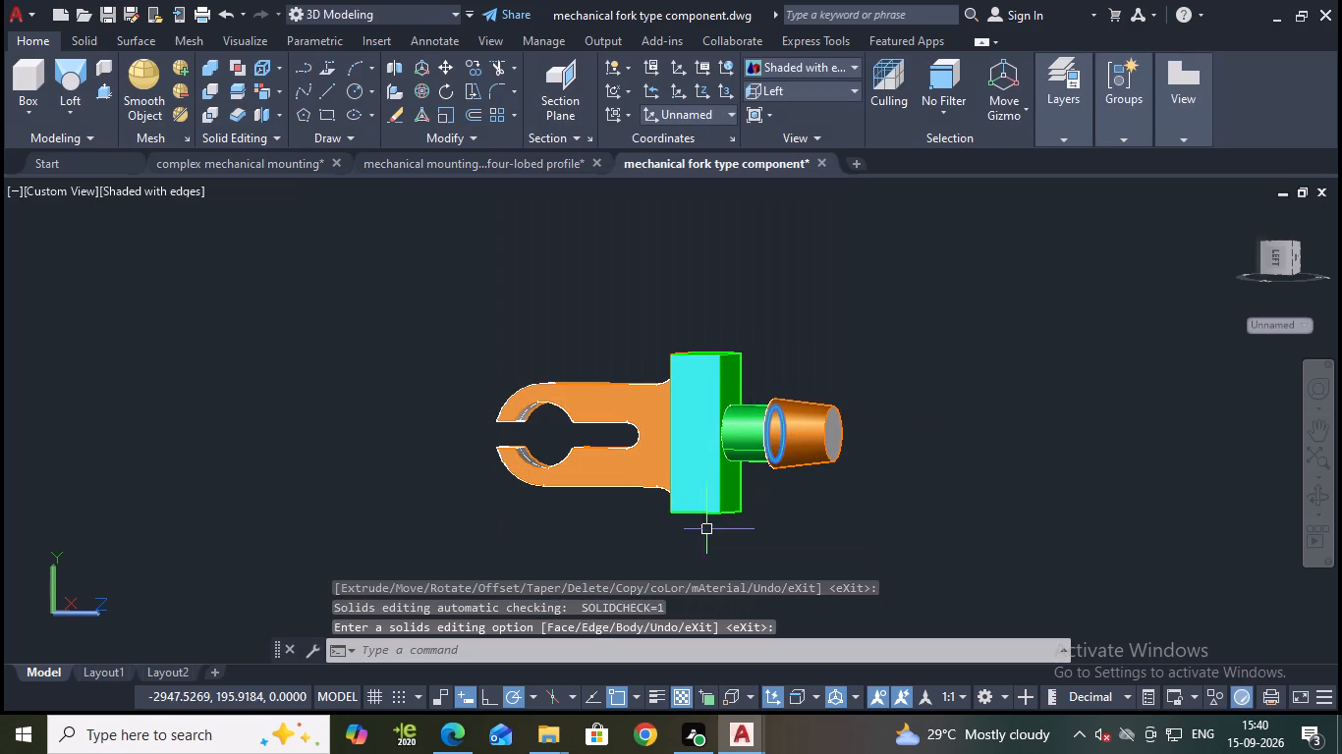
{"action": "scroll", "coordinate": [982, 360], "scroll_direction": "down", "scroll_amount": 1}
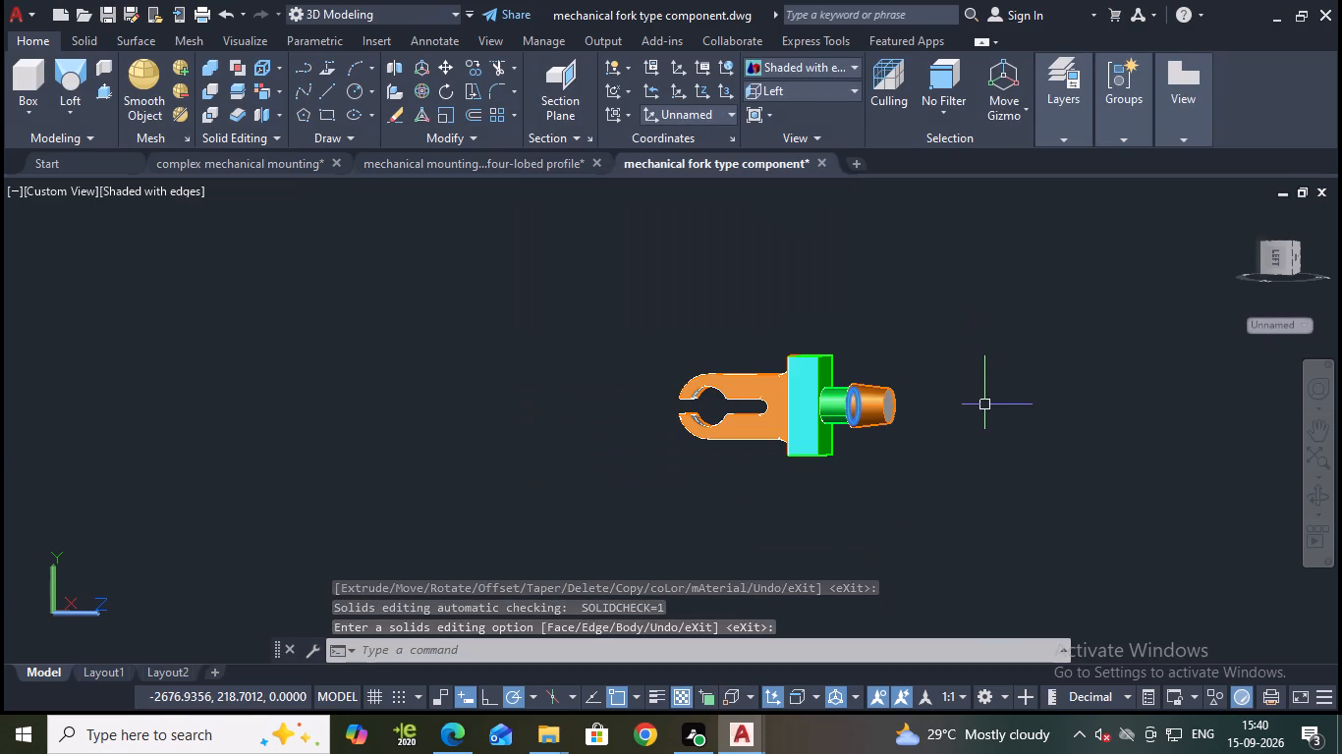
{"action": "key", "text": "ctrl+a"}
{"action": "key", "text": "Escape"}
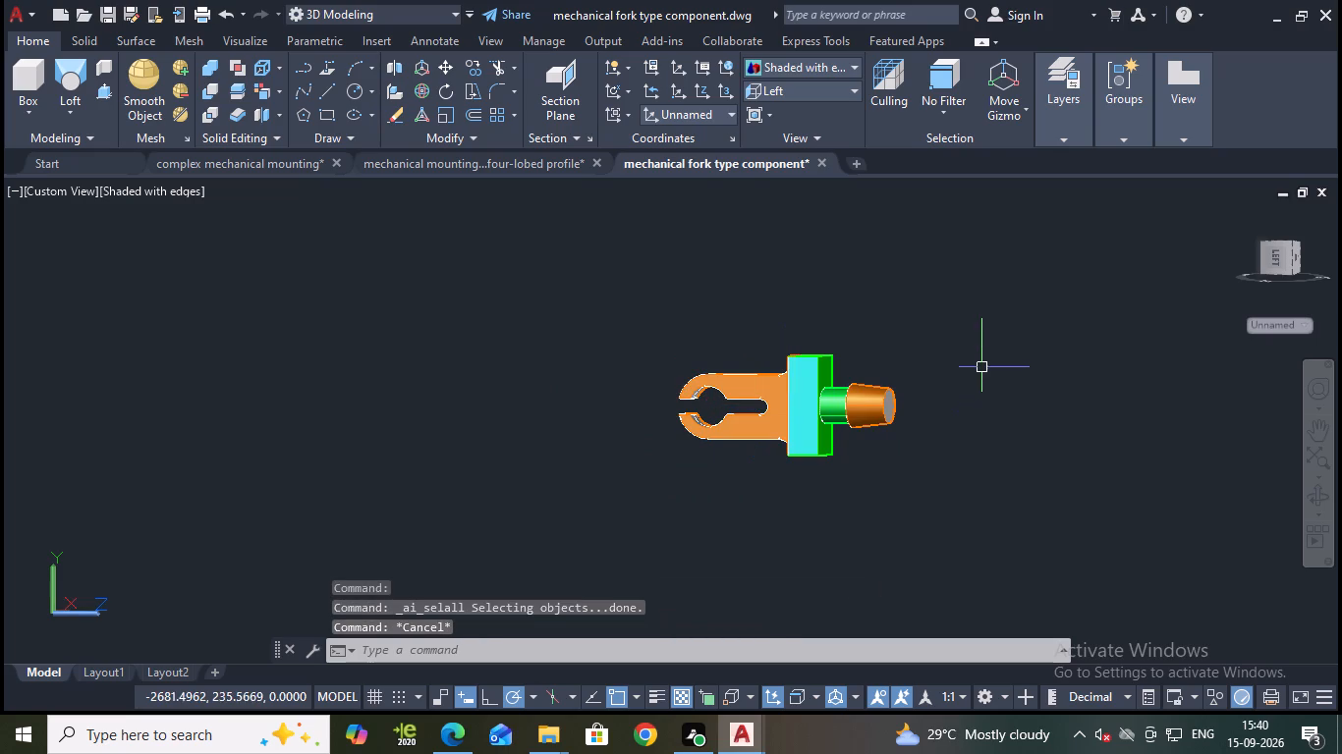
Recolour the block's green side face next to the shank-side face cyan, index colour 130.
{"action": "middle_click_drag", "start_coordinate": [979, 355], "coordinate": [782, 470], "text": "shift"}
{"action": "middle_click_drag", "start_coordinate": [906, 353], "coordinate": [823, 387], "text": "shift"}
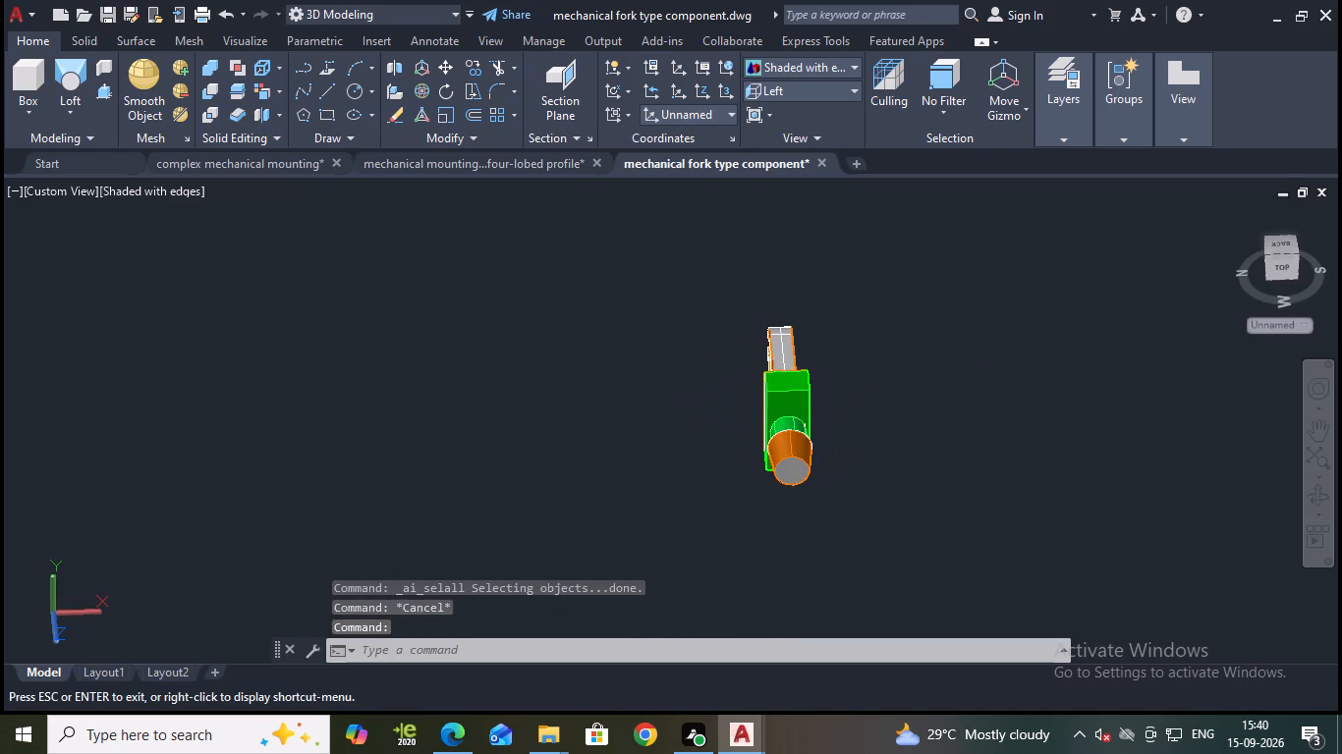
{"action": "middle_click_drag", "start_coordinate": [823, 387], "coordinate": [769, 398], "text": "shift"}
{"action": "middle_click_drag", "start_coordinate": [854, 368], "coordinate": [741, 391], "text": "shift"}
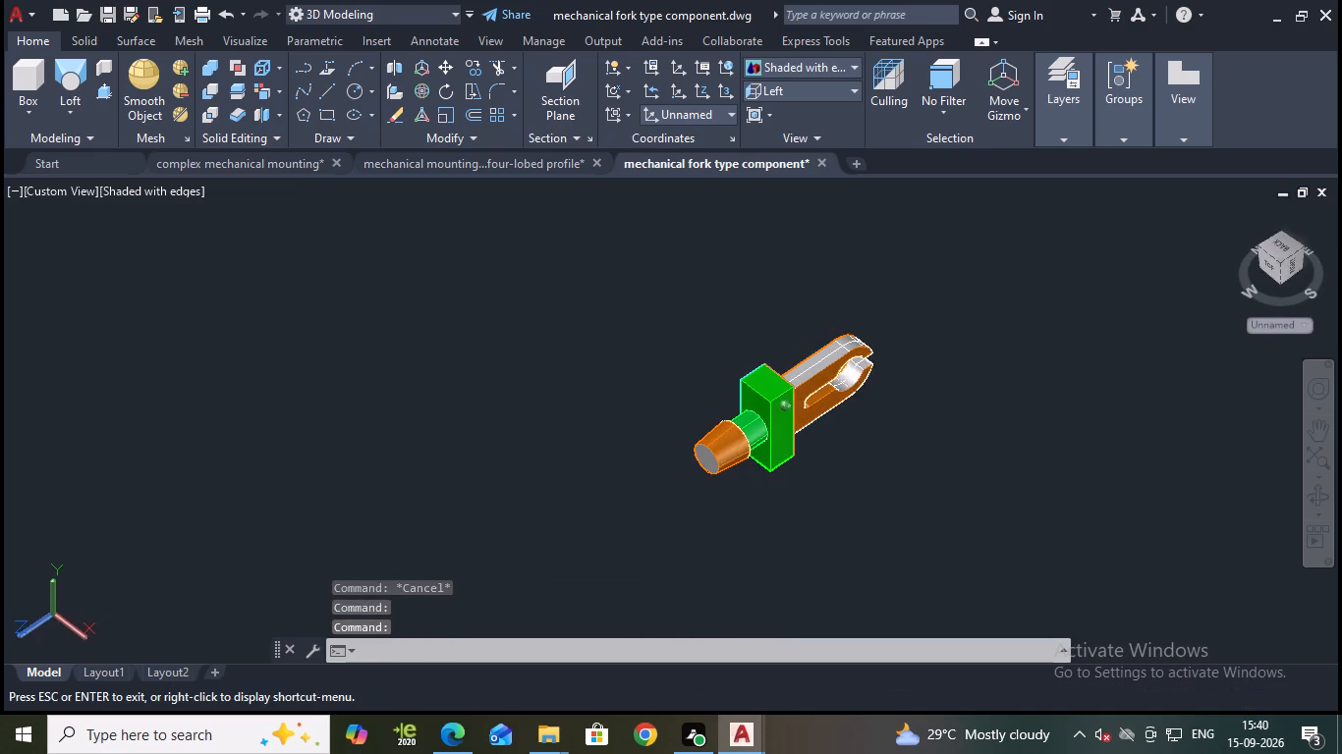
{"action": "middle_click_drag", "start_coordinate": [741, 391], "coordinate": [1040, 271], "text": "shift"}
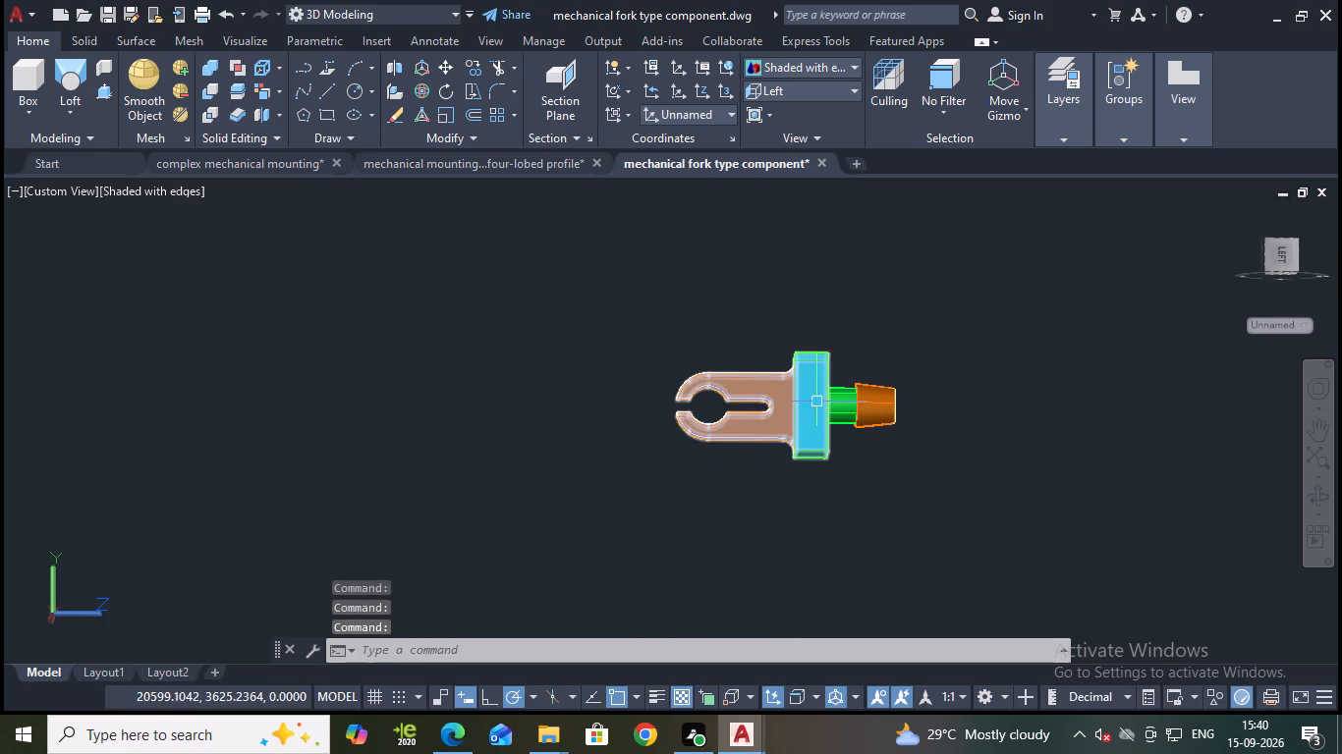
{"action": "middle_click_drag", "start_coordinate": [923, 310], "coordinate": [821, 300]}
{"action": "scroll", "coordinate": [850, 344], "scroll_direction": "up", "scroll_amount": 1}
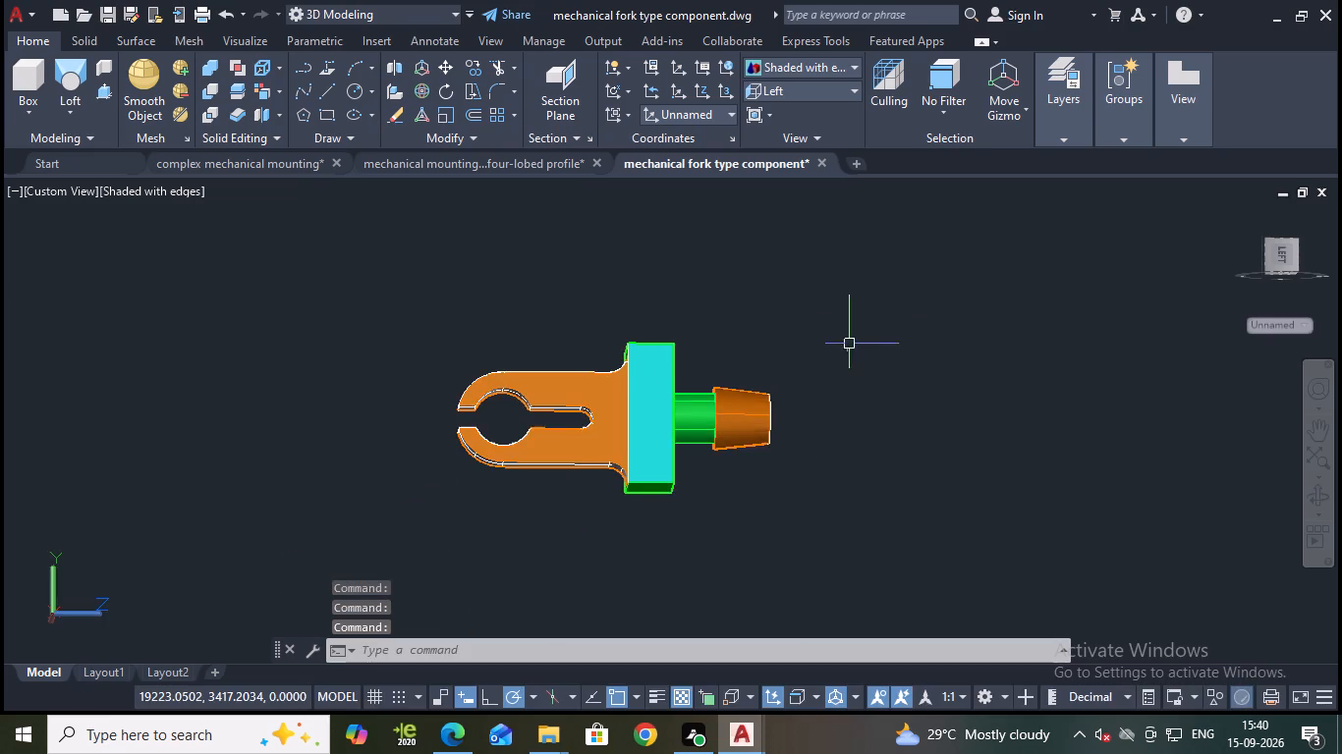
{"action": "middle_click_drag", "start_coordinate": [942, 339], "coordinate": [624, 427], "text": "shift"}
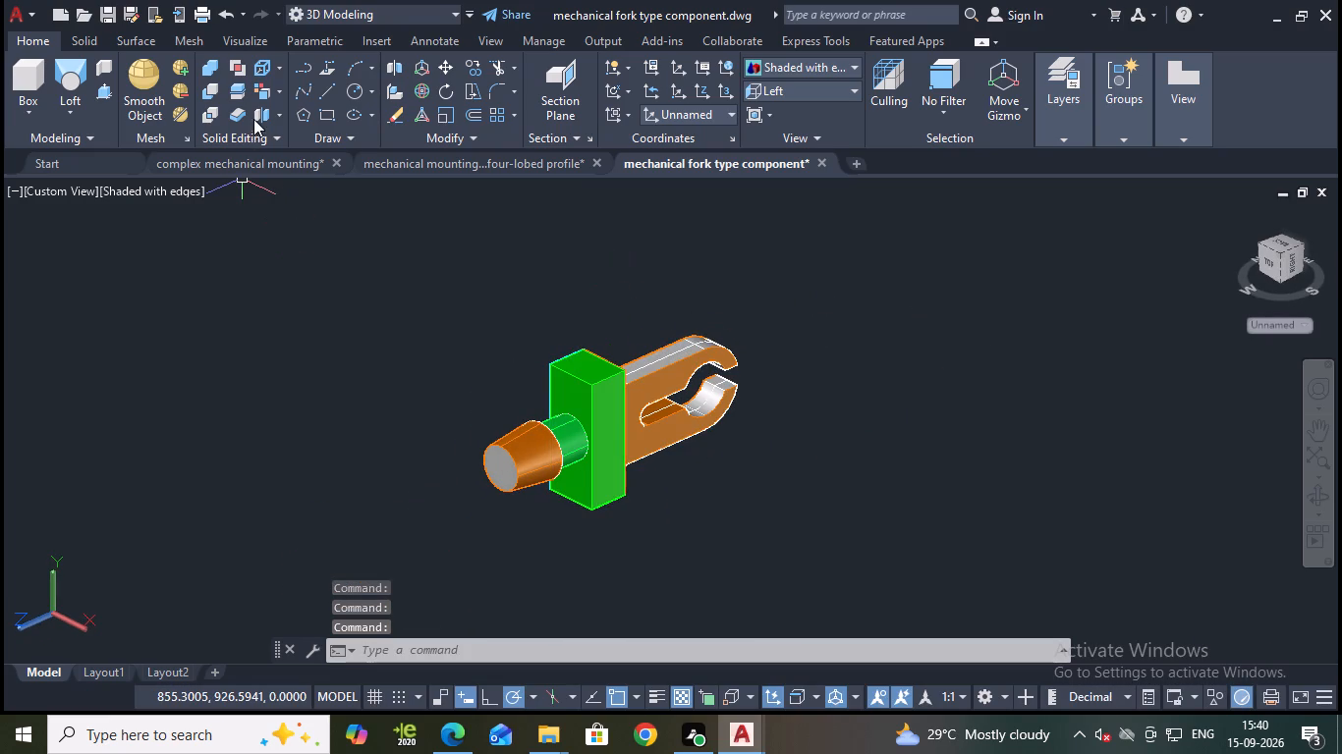
{"action": "left_click", "coordinate": [259, 88]}
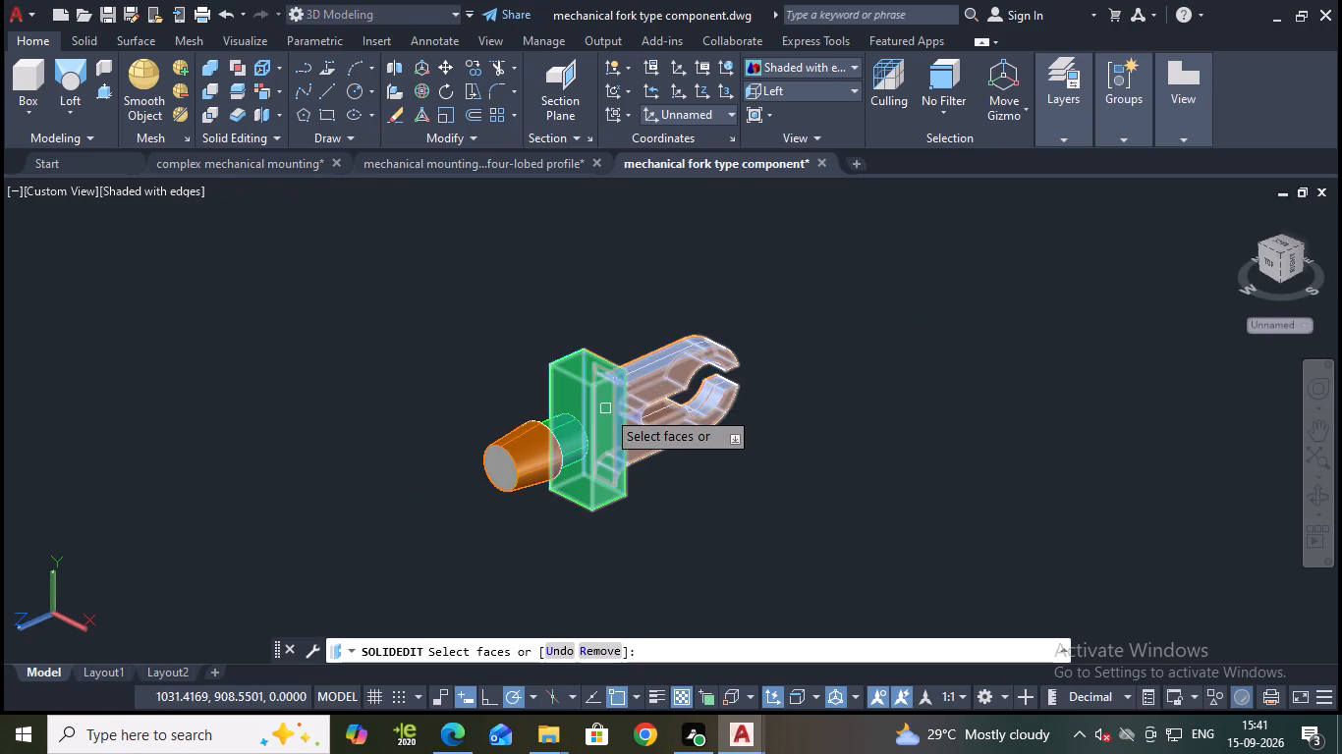
{"action": "left_click", "coordinate": [606, 409]}
{"action": "key", "text": "Return"}
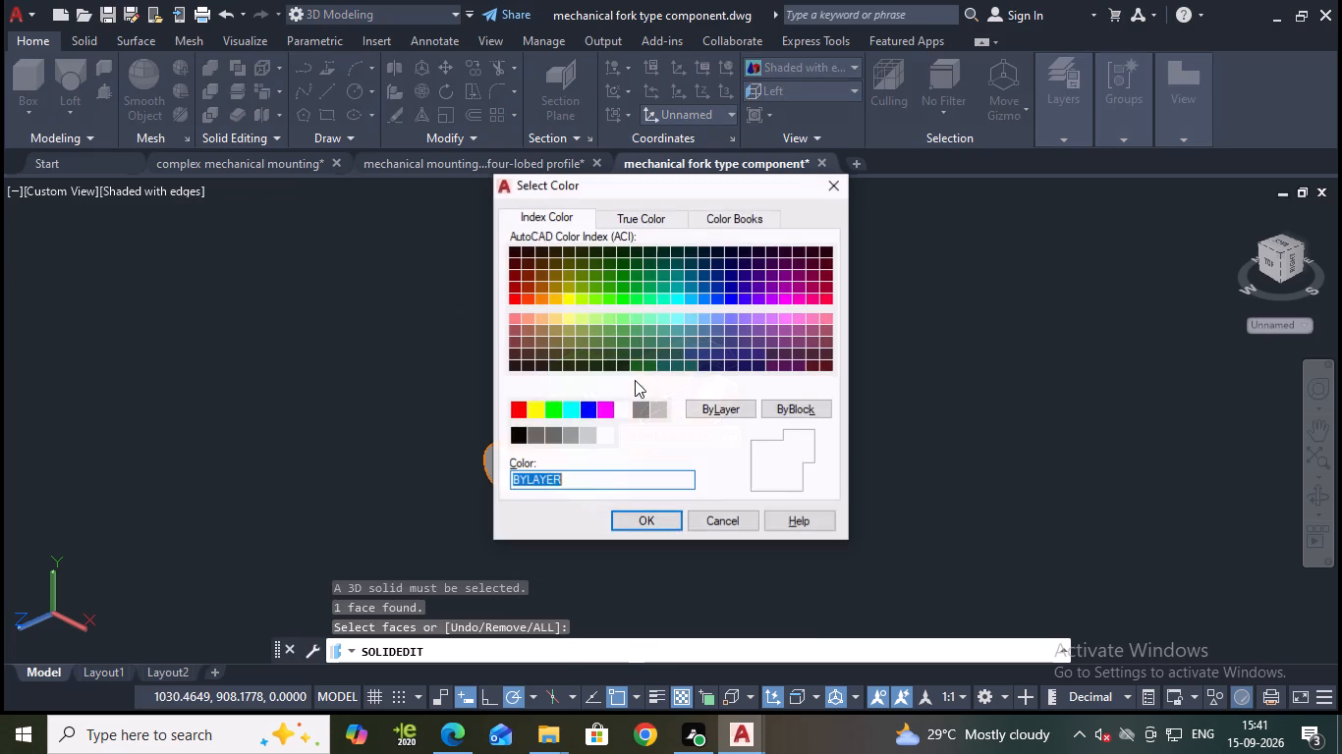
{"action": "left_click", "coordinate": [662, 302]}
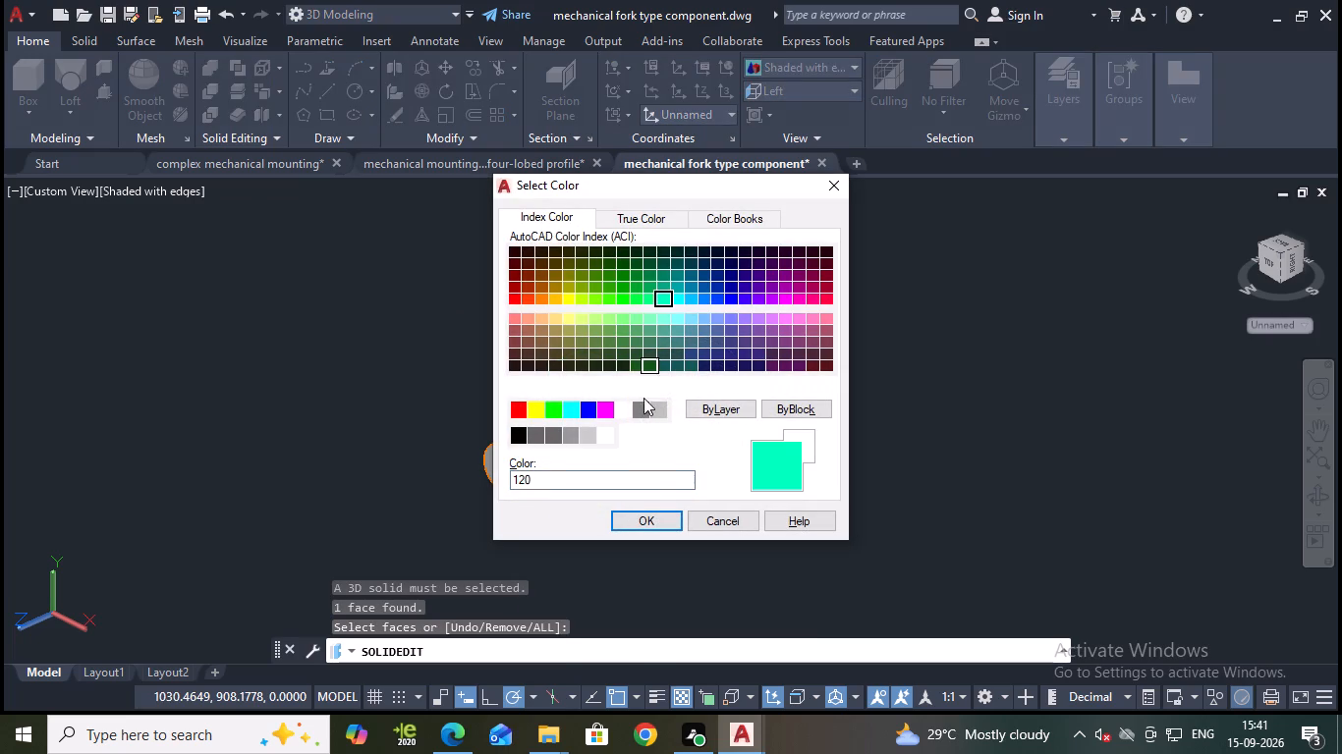
{"action": "left_click", "coordinate": [677, 296]}
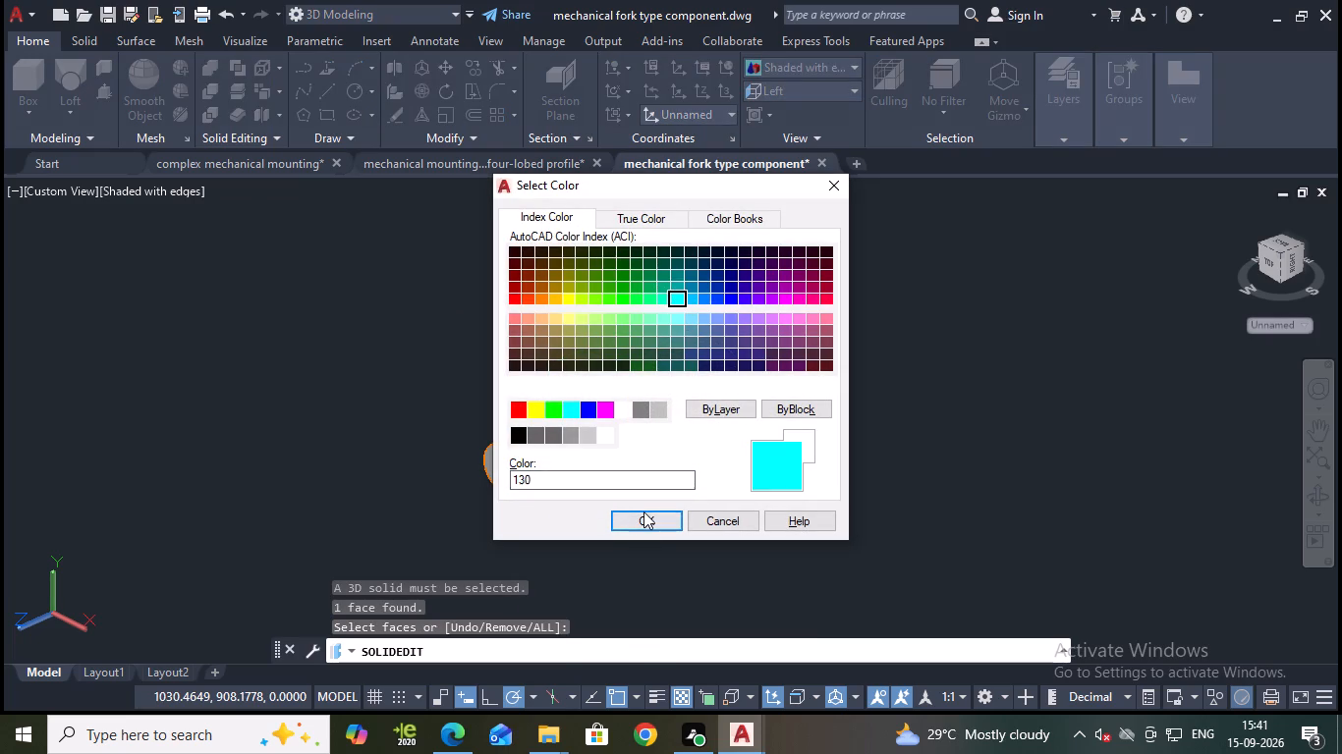
{"action": "left_click", "coordinate": [643, 512]}
{"action": "key", "text": "Return"}
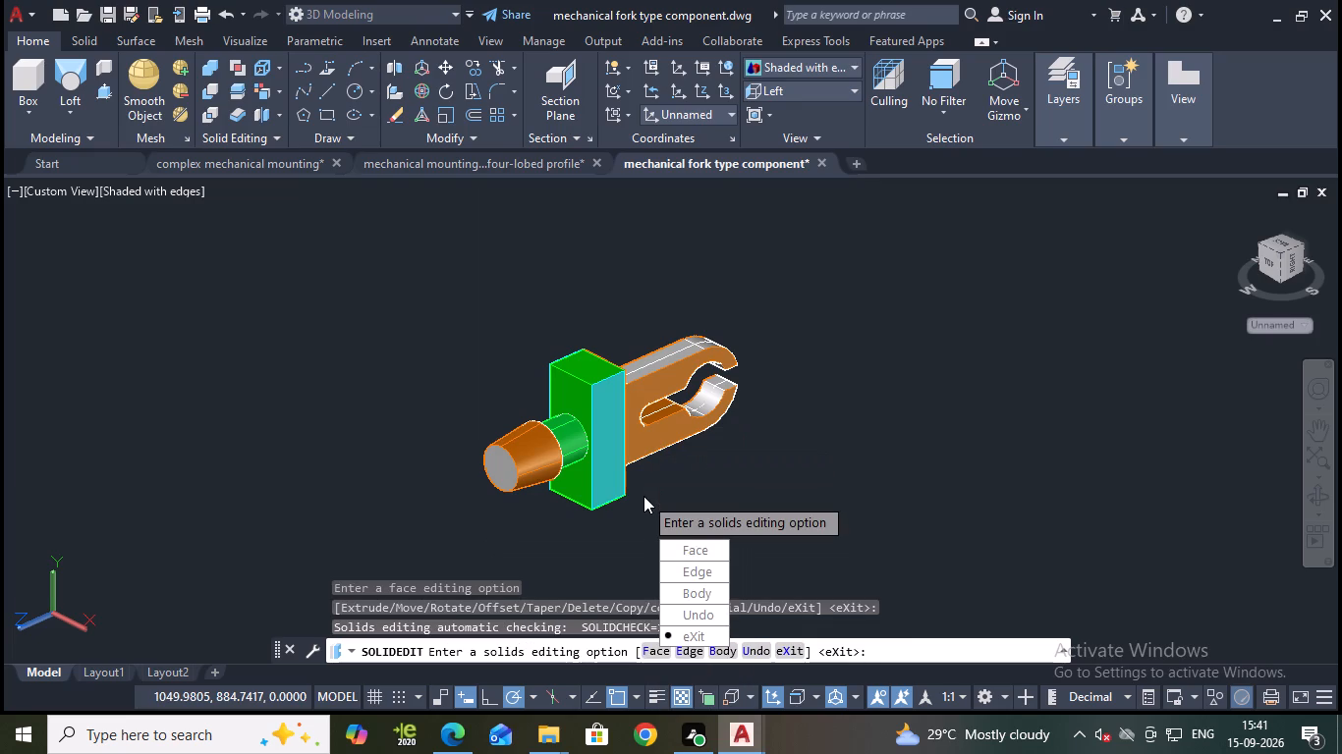
{"action": "key", "text": "Return"}
Select the clamp arm's uncoloured outer edge, fillet, rounded-end, slot, hole and jaw-tip faces for face colouring and open the colour selection.
{"action": "middle_click_drag", "start_coordinate": [406, 369], "coordinate": [439, 345], "text": "shift"}
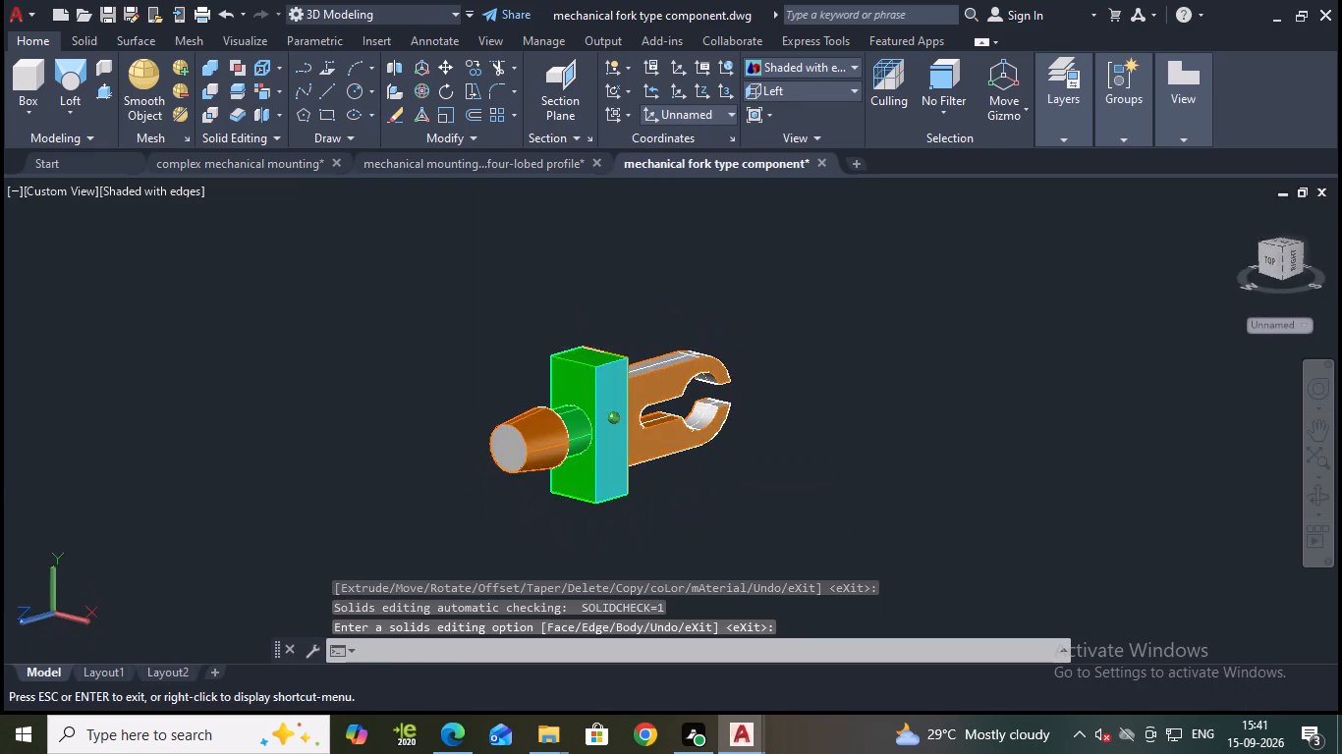
{"action": "middle_click_drag", "start_coordinate": [439, 345], "coordinate": [378, 432], "text": "shift"}
{"action": "scroll", "coordinate": [643, 338], "scroll_direction": "up", "scroll_amount": 1}
{"action": "middle_click_drag", "start_coordinate": [714, 323], "coordinate": [623, 327], "text": "shift"}
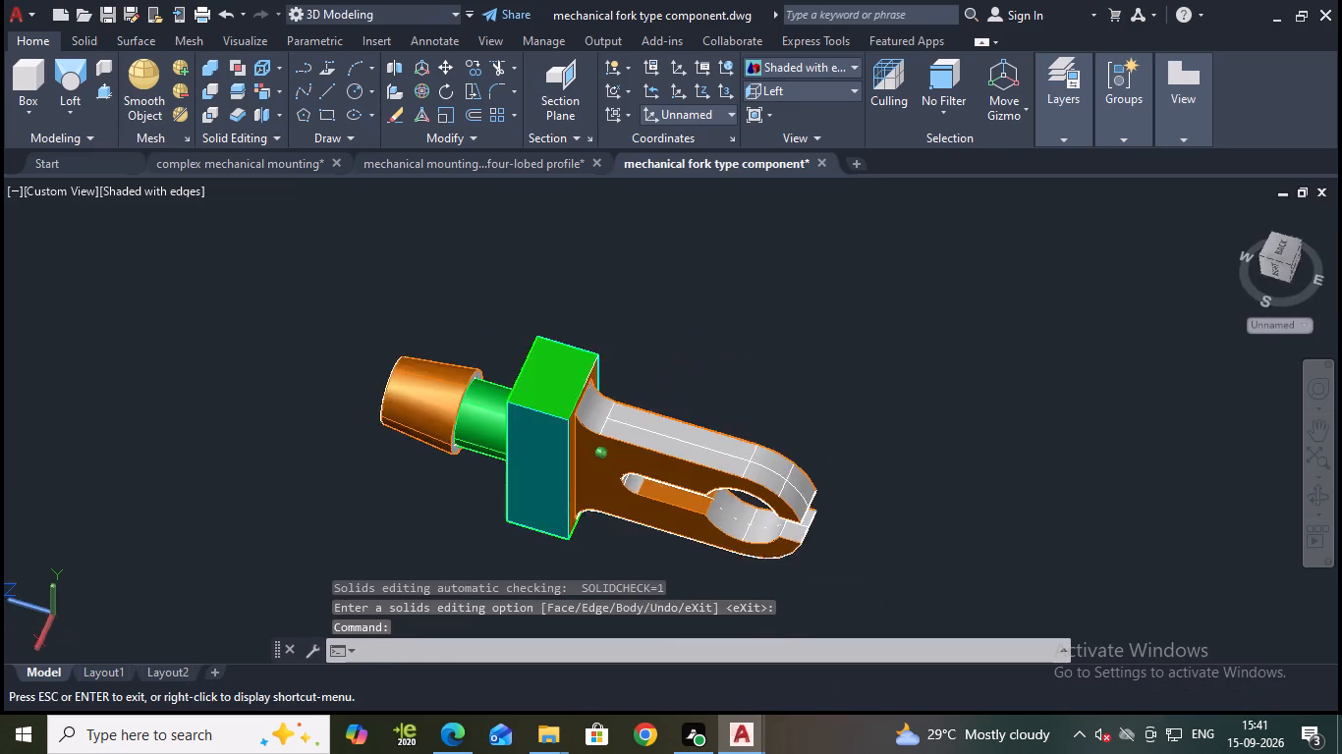
{"action": "middle_click_drag", "start_coordinate": [623, 327], "coordinate": [680, 316], "text": "shift"}
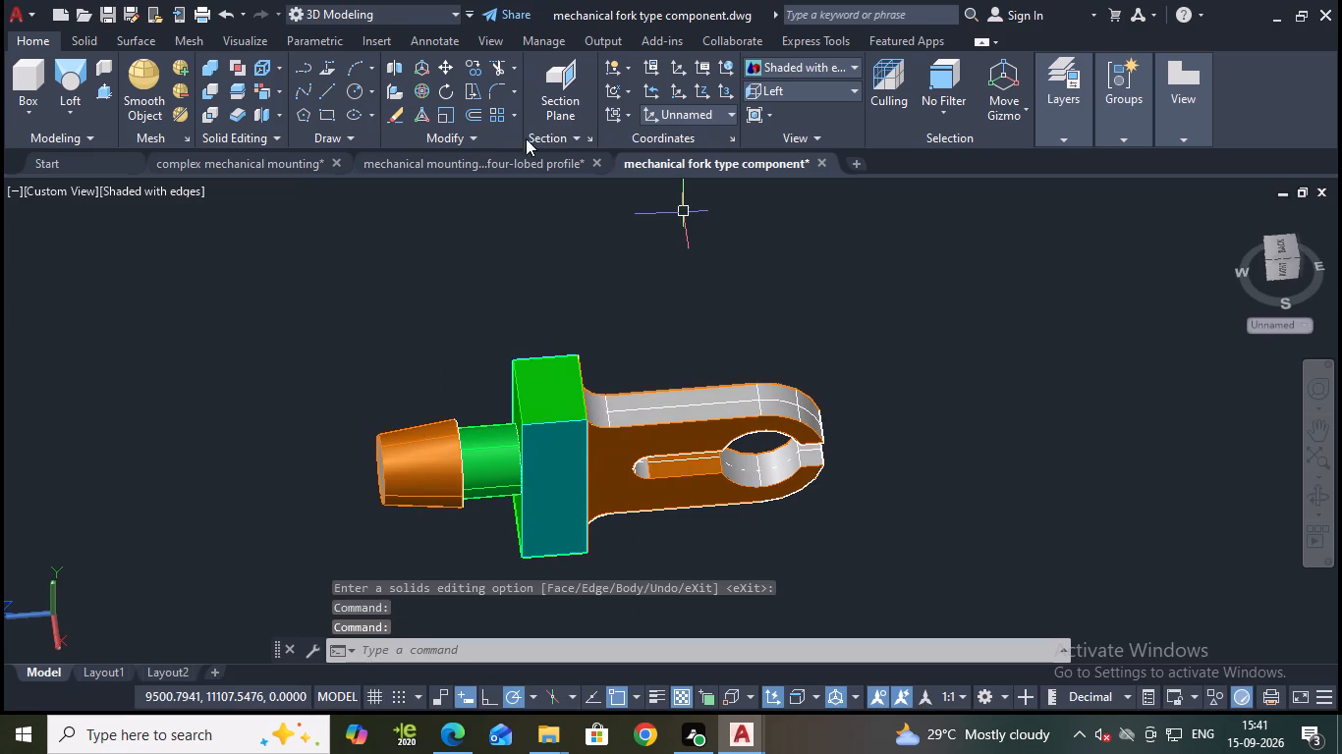
{"action": "left_click", "coordinate": [265, 86]}
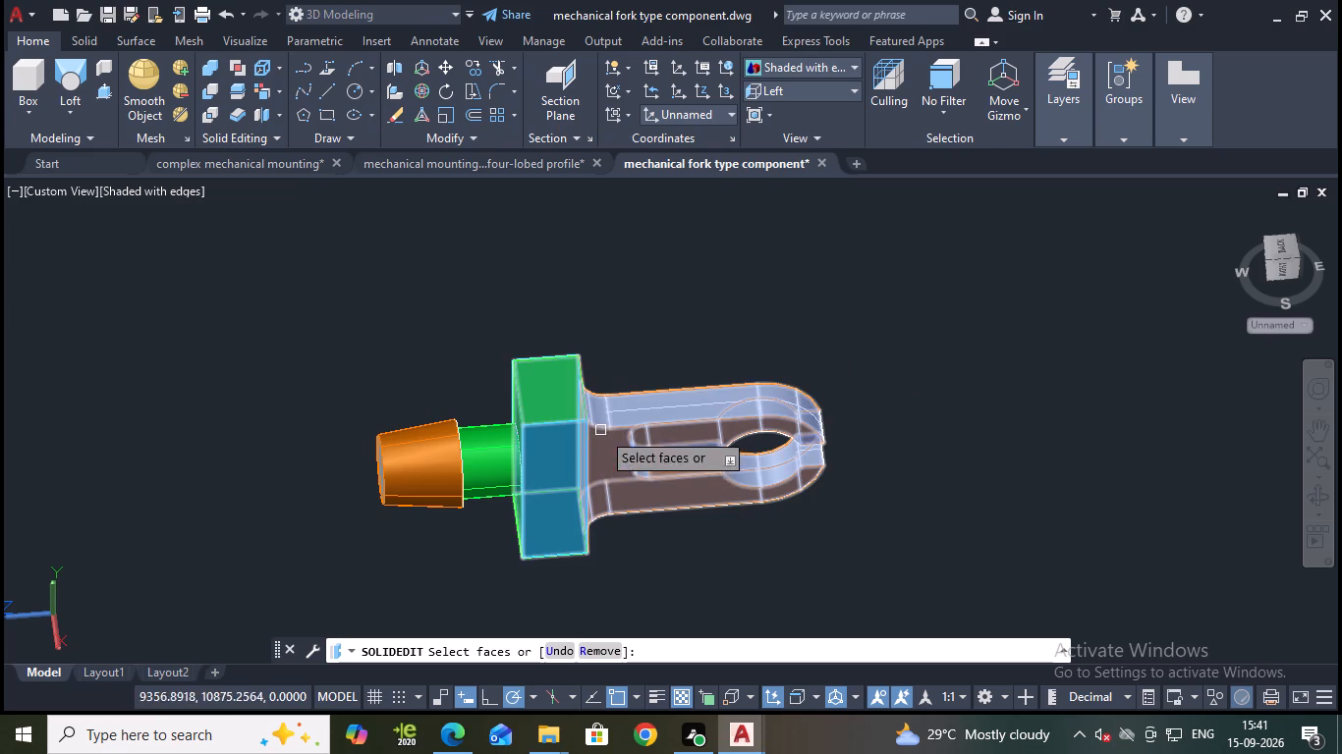
{"action": "left_click", "coordinate": [609, 412]}
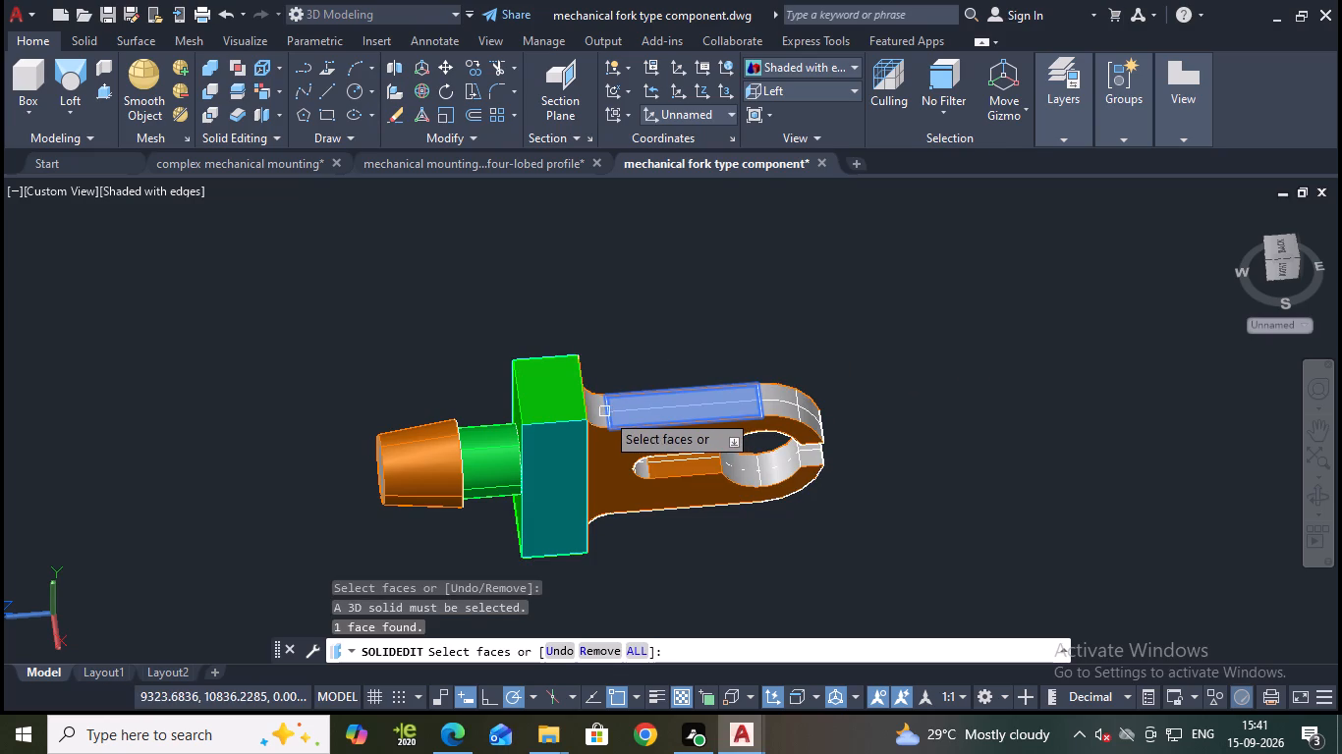
{"action": "left_click", "coordinate": [604, 412]}
{"action": "left_click", "coordinate": [795, 405]}
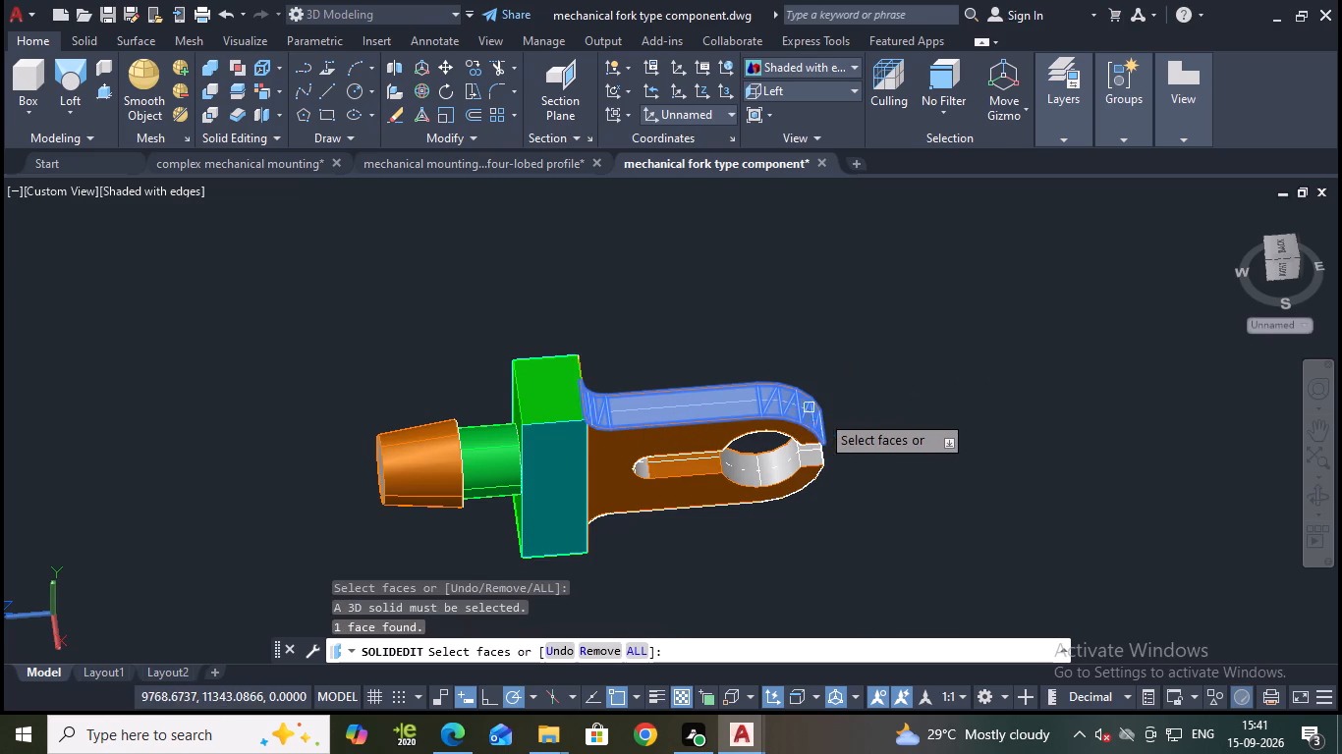
{"action": "middle_click_drag", "start_coordinate": [831, 441], "coordinate": [724, 333], "text": "shift"}
{"action": "scroll", "coordinate": [776, 500], "scroll_direction": "up", "scroll_amount": 2}
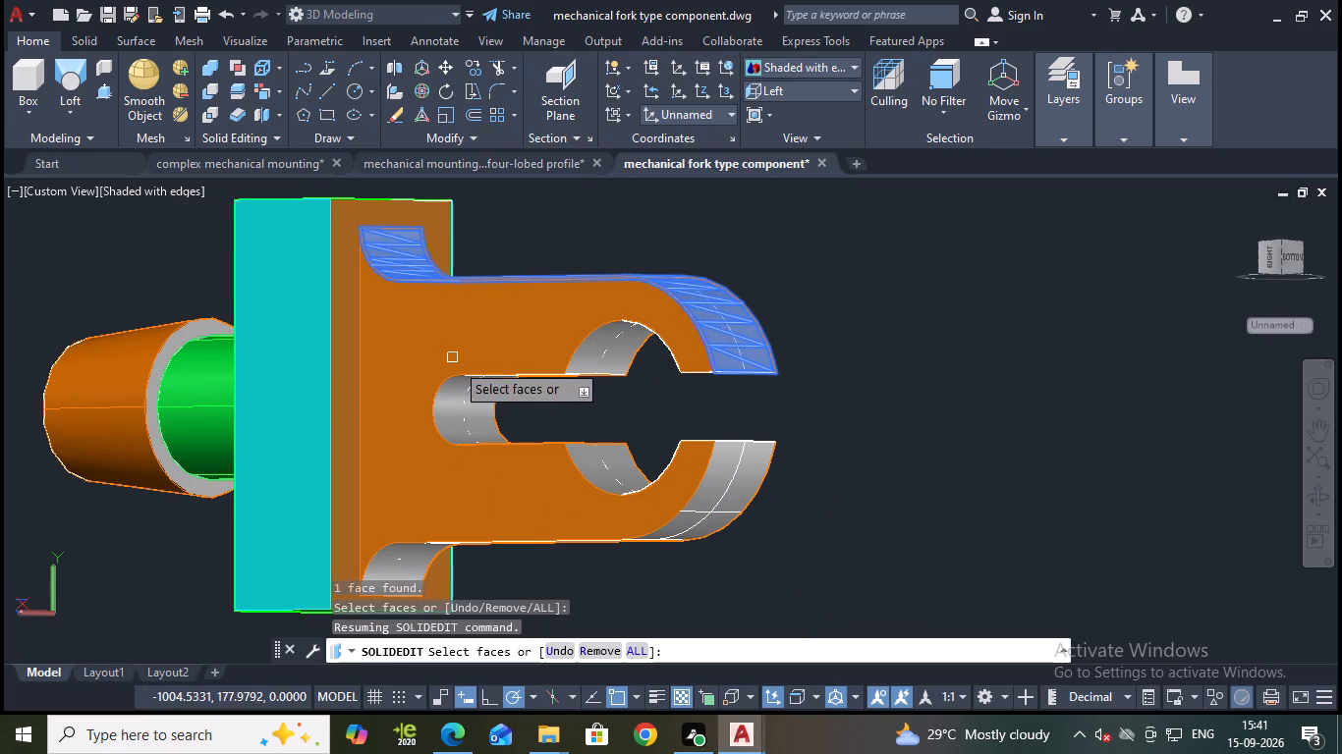
{"action": "left_click", "coordinate": [461, 401]}
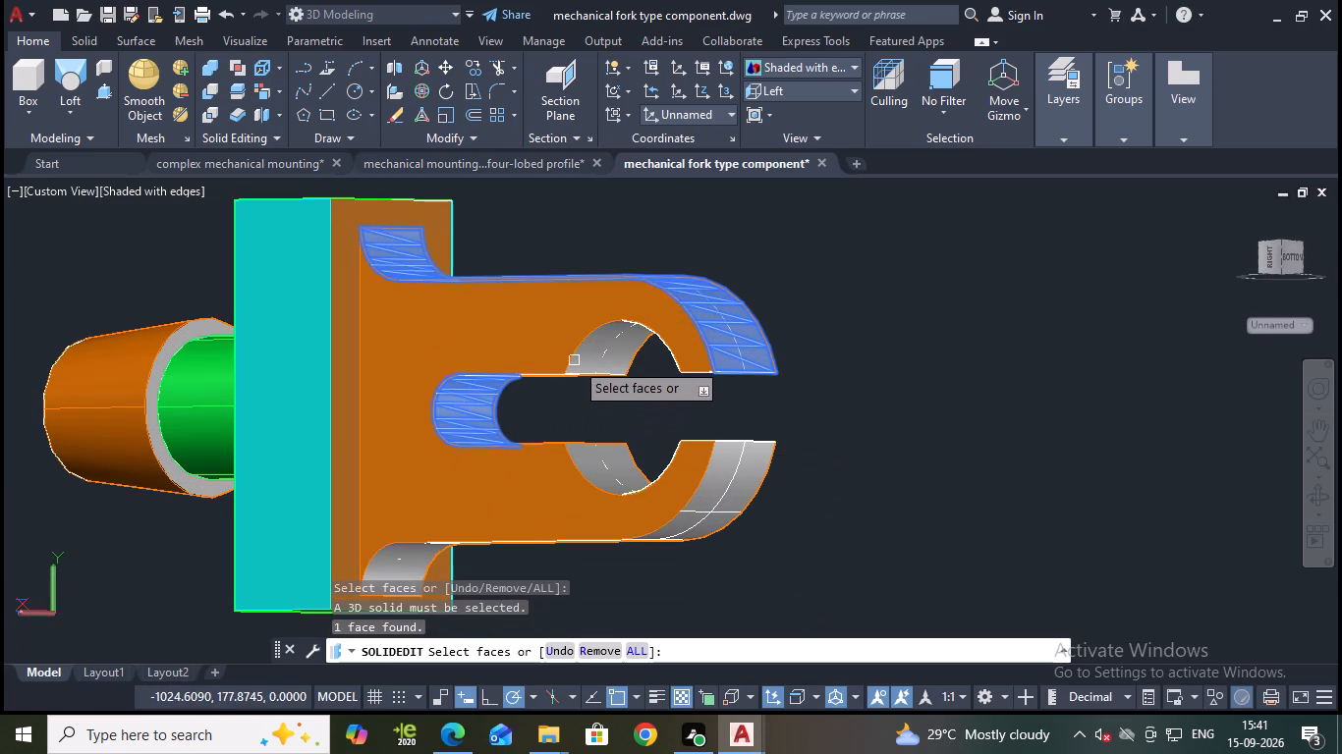
{"action": "left_click", "coordinate": [594, 363]}
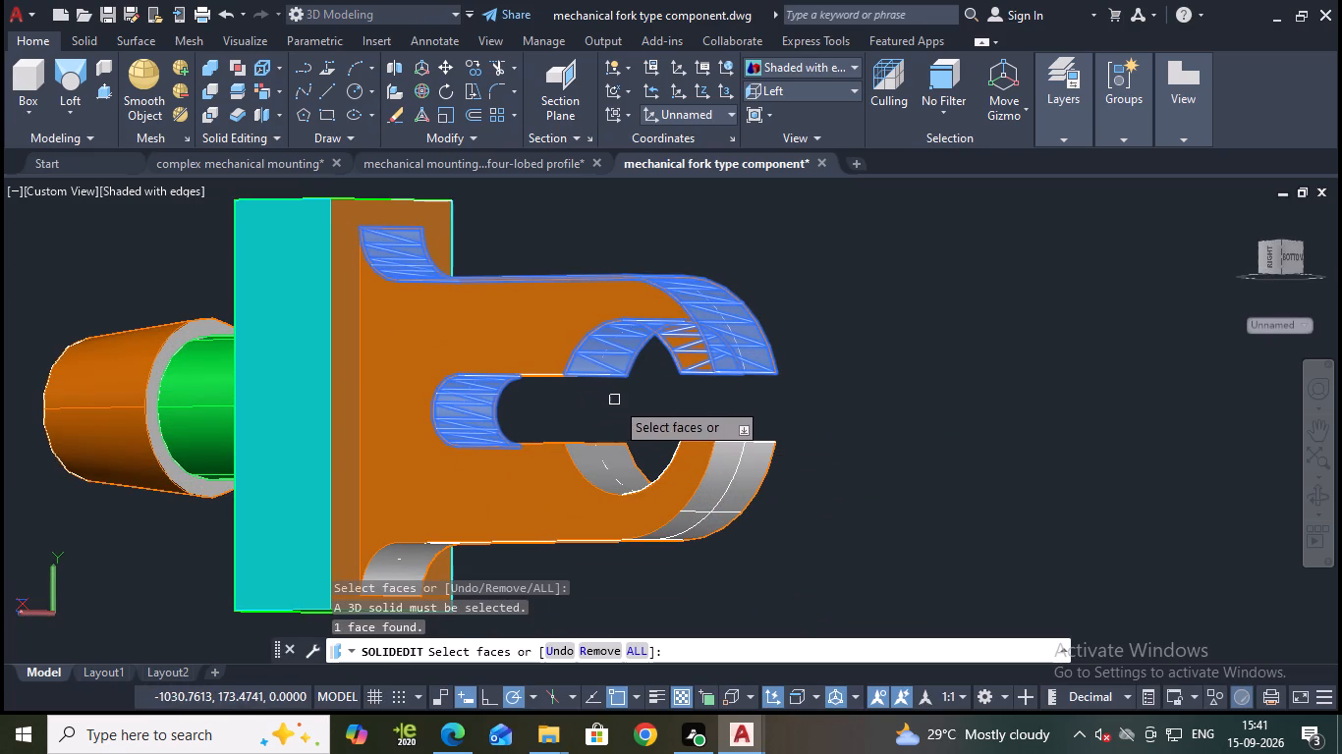
{"action": "left_click", "coordinate": [641, 479]}
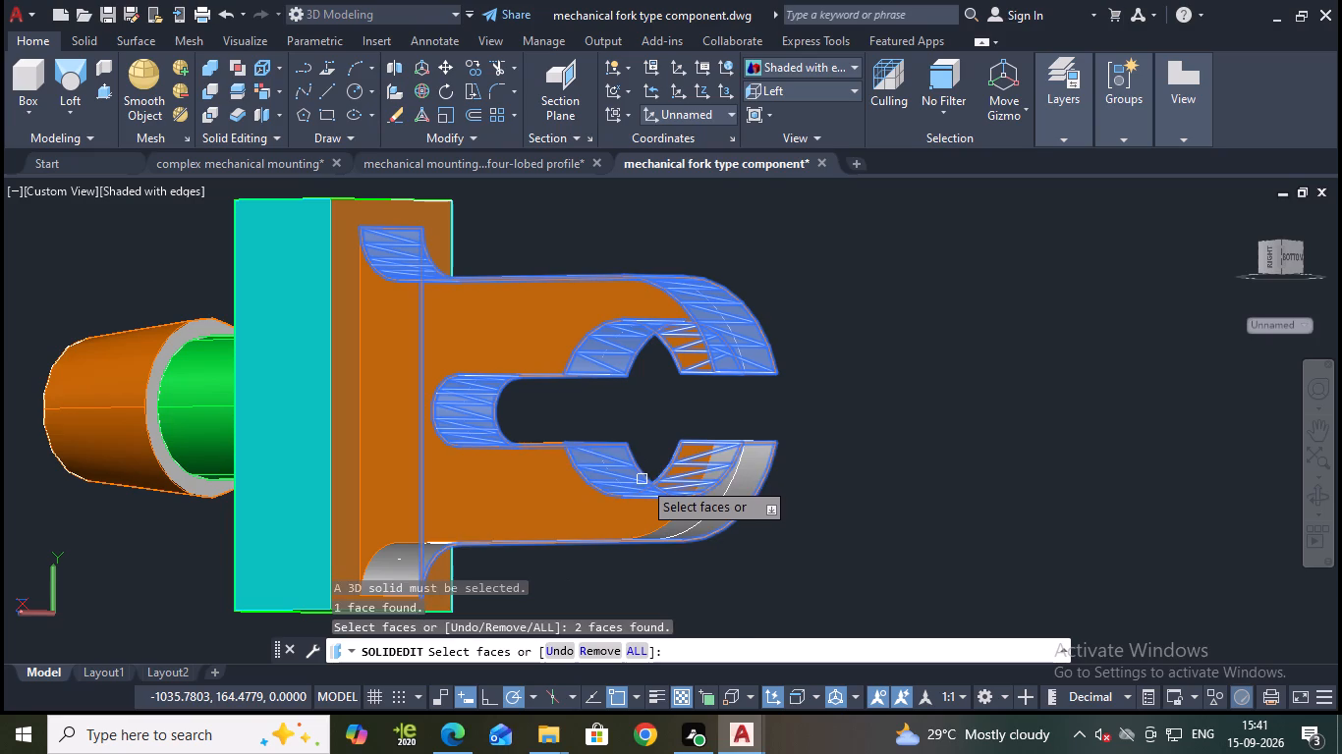
{"action": "left_click", "coordinate": [643, 480], "text": "shift"}
{"action": "left_click", "coordinate": [585, 464]}
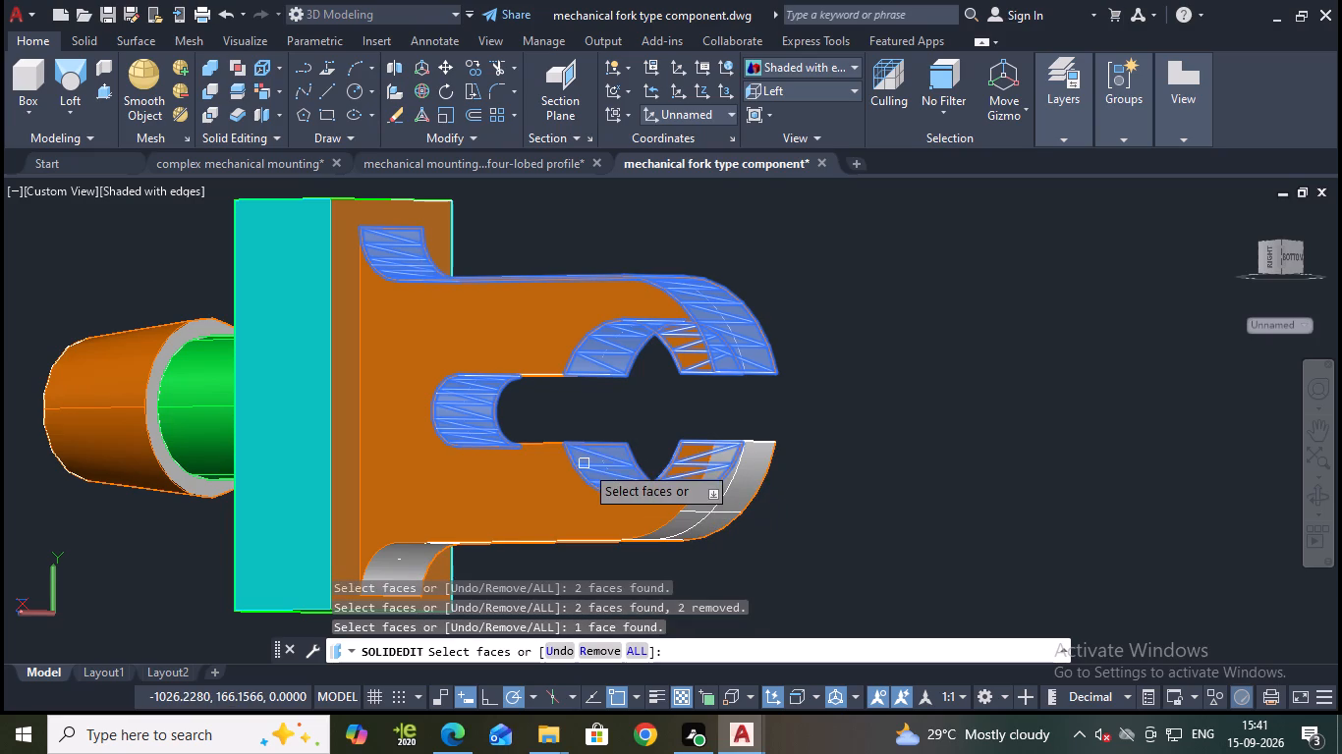
{"action": "middle_click_drag", "start_coordinate": [583, 404], "coordinate": [581, 477], "text": "shift"}
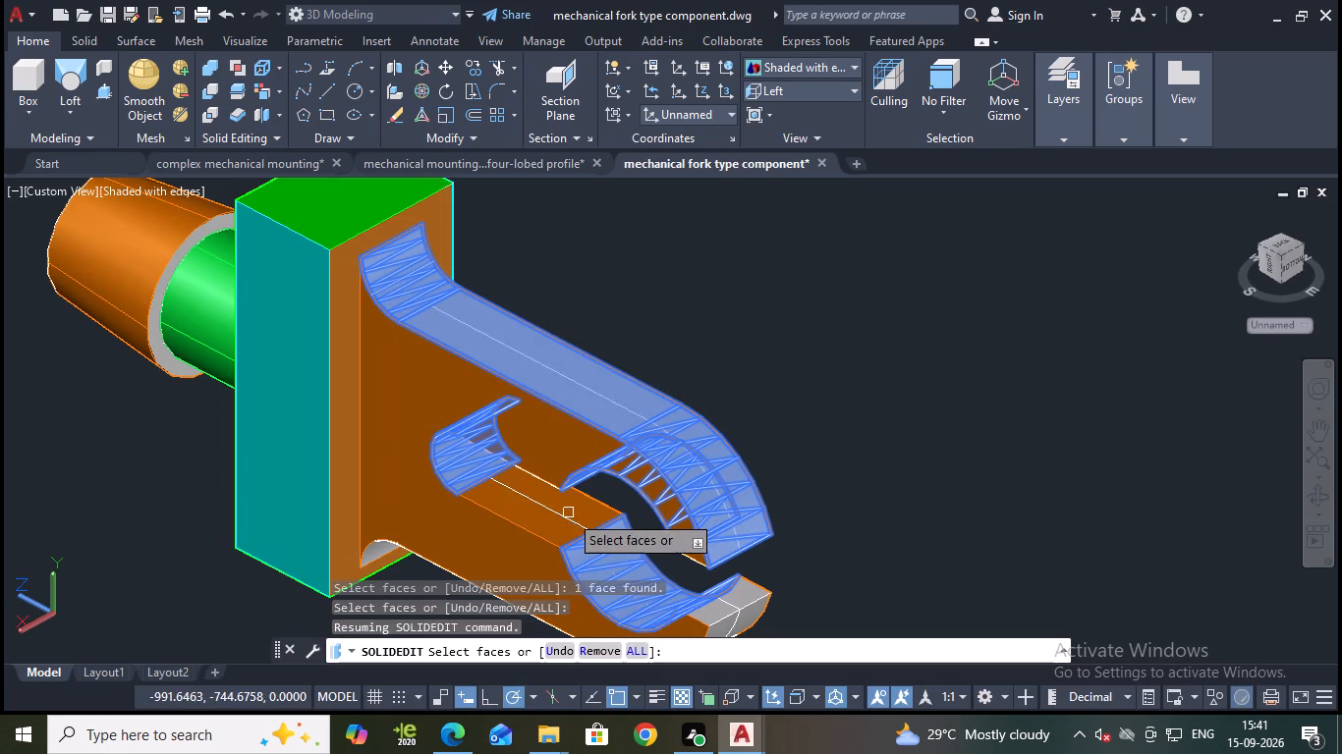
{"action": "left_click", "coordinate": [592, 520]}
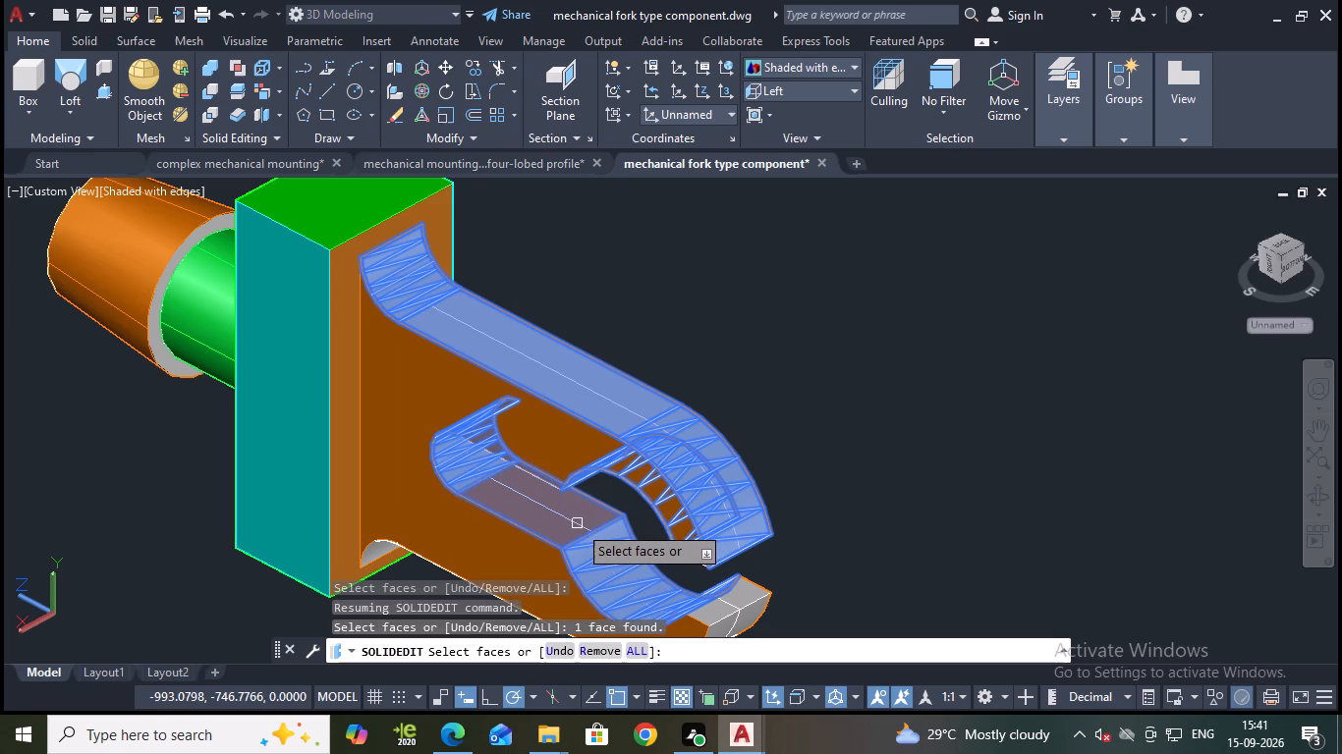
{"action": "left_click", "coordinate": [754, 603]}
{"action": "scroll", "coordinate": [807, 595], "scroll_direction": "down", "scroll_amount": 1}
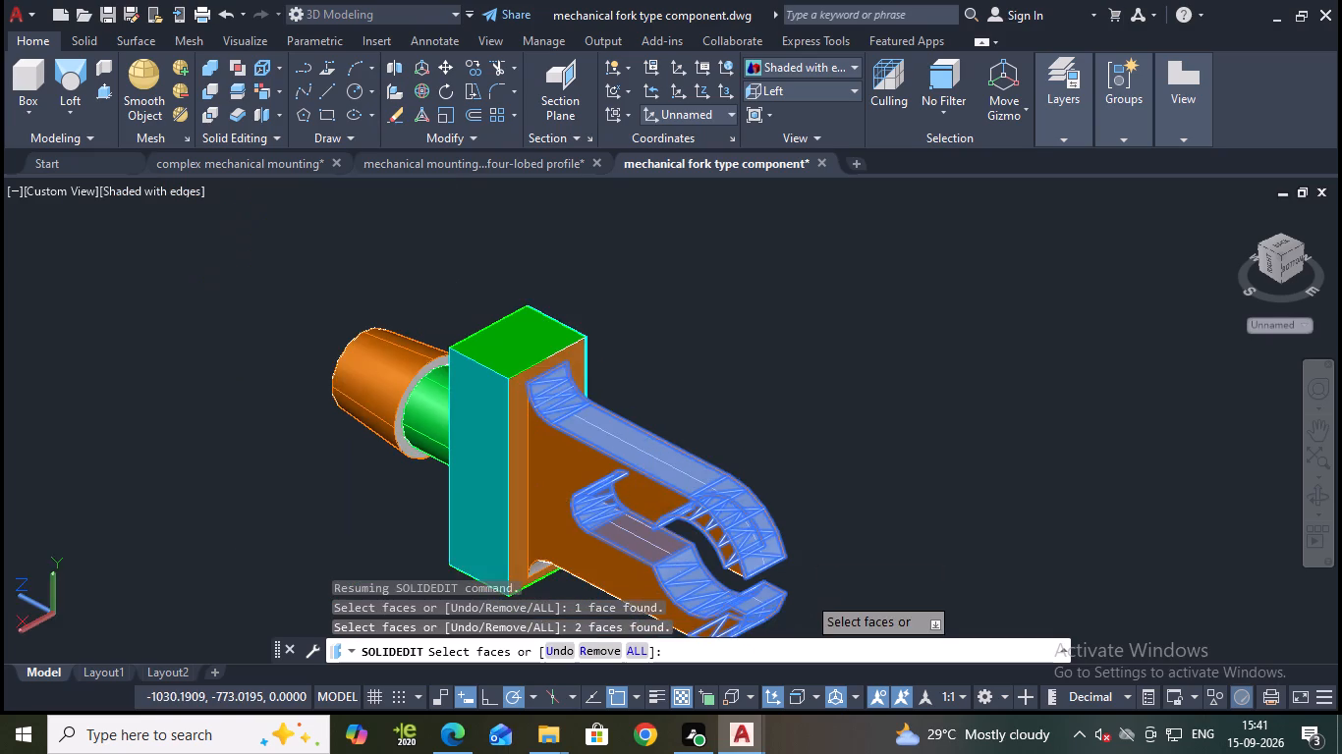
{"action": "middle_click_drag", "start_coordinate": [817, 596], "coordinate": [677, 424], "text": "shift"}
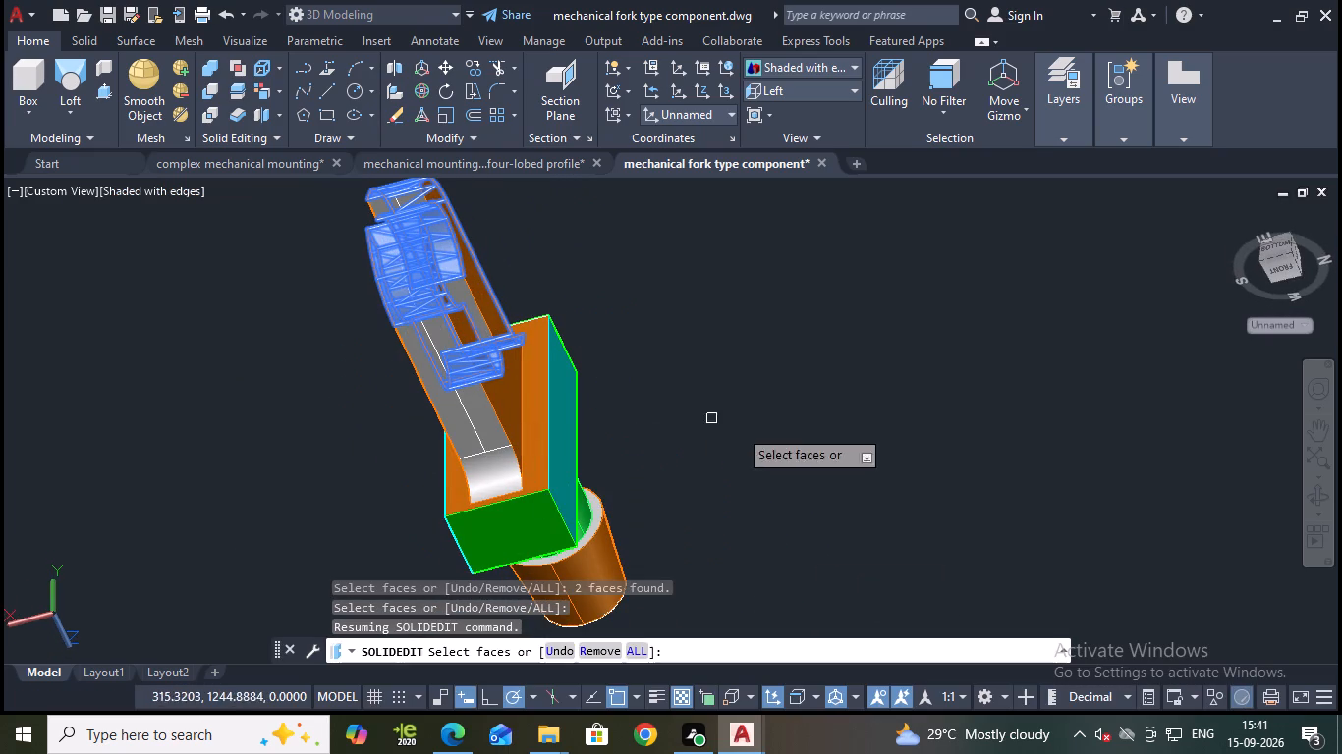
{"action": "middle_click_drag", "start_coordinate": [768, 441], "coordinate": [587, 452], "text": "shift"}
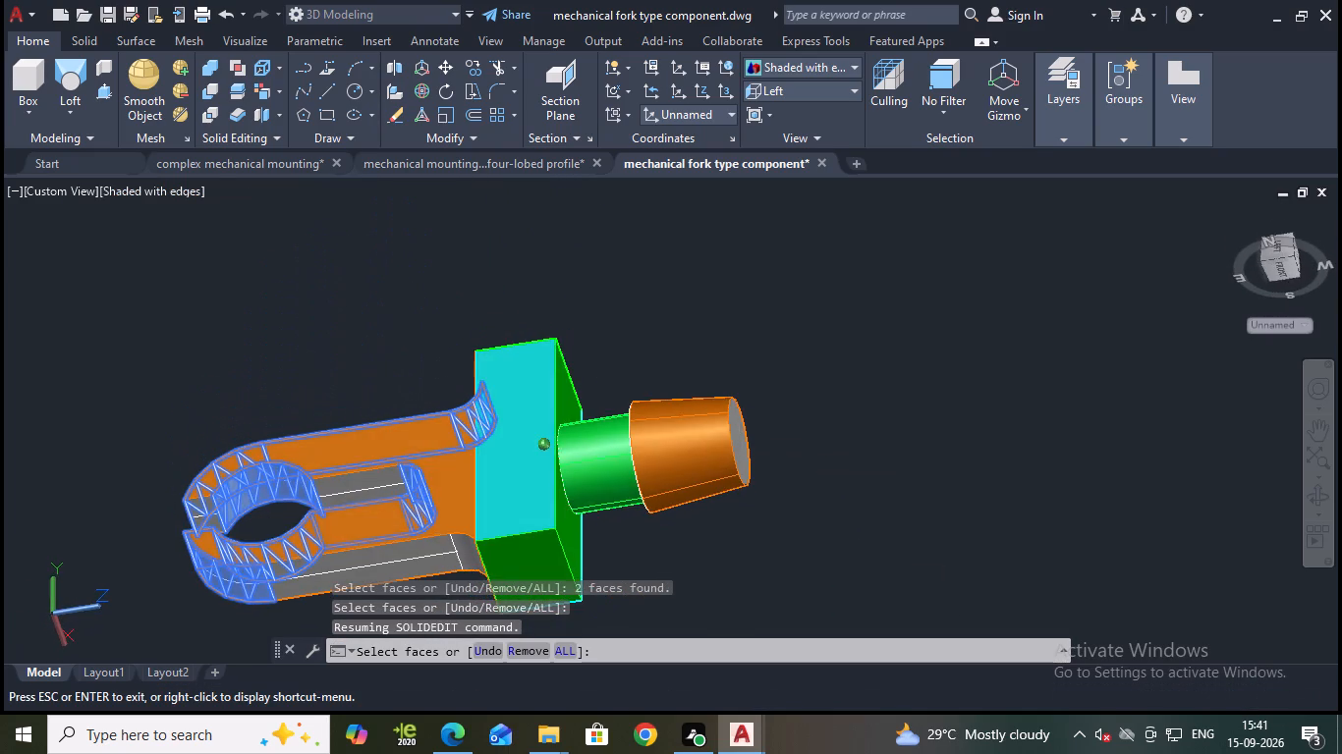
{"action": "middle_click_drag", "start_coordinate": [587, 452], "coordinate": [602, 443], "text": "shift"}
{"action": "scroll", "coordinate": [603, 560], "scroll_direction": "up", "scroll_amount": 1}
{"action": "middle_click_drag", "start_coordinate": [603, 560], "coordinate": [769, 438]}
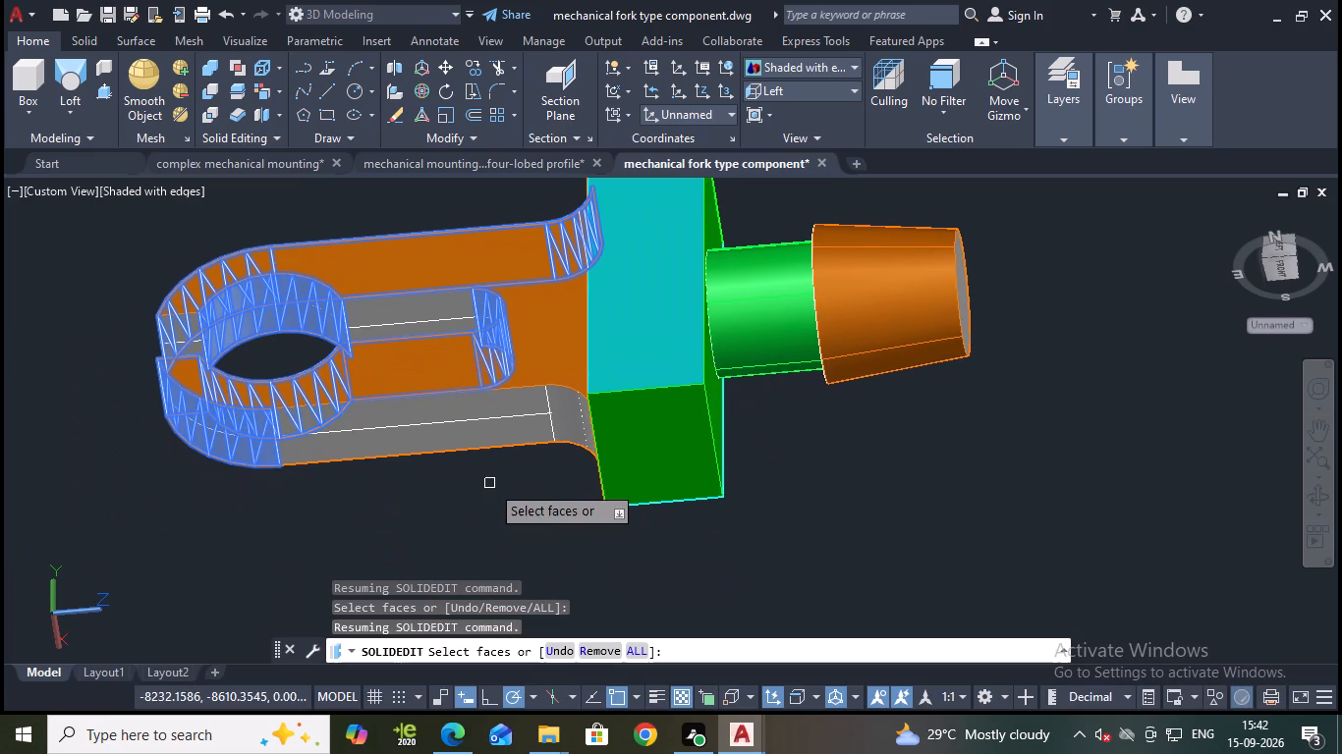
{"action": "left_click", "coordinate": [375, 419]}
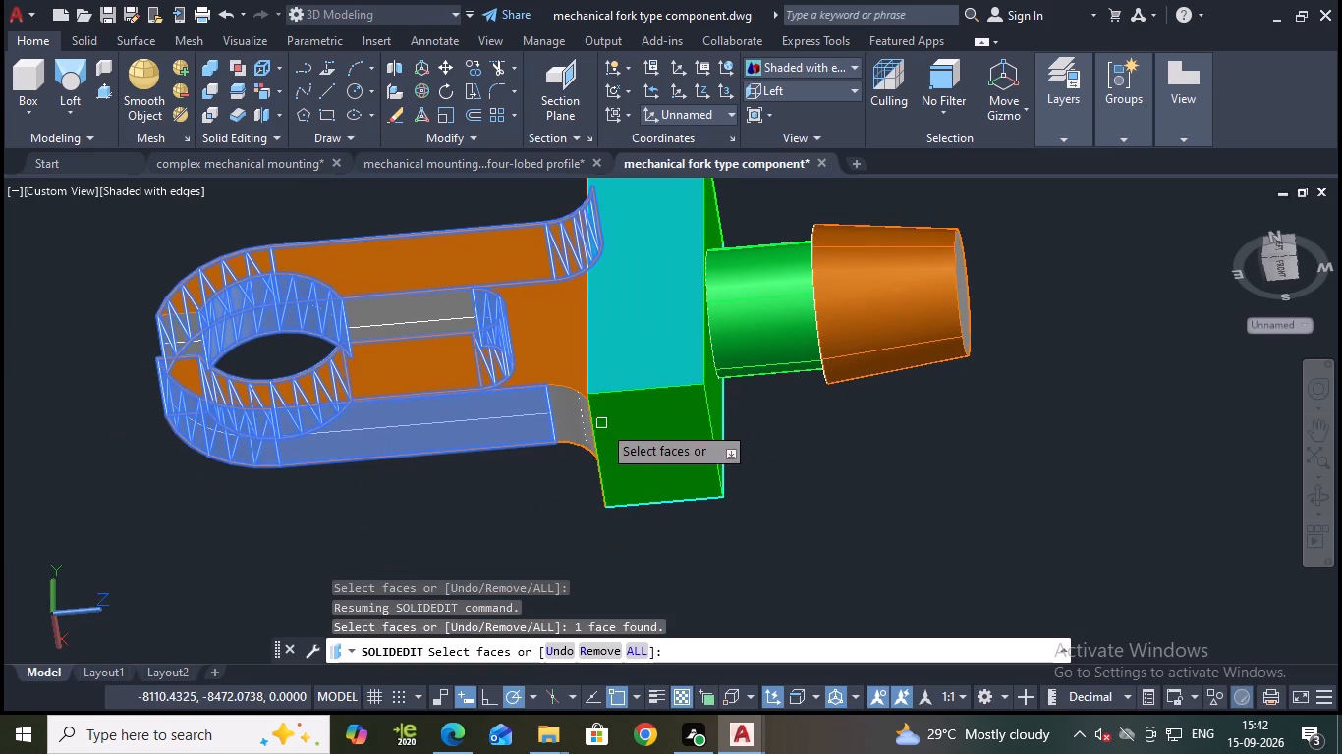
{"action": "left_click", "coordinate": [572, 414]}
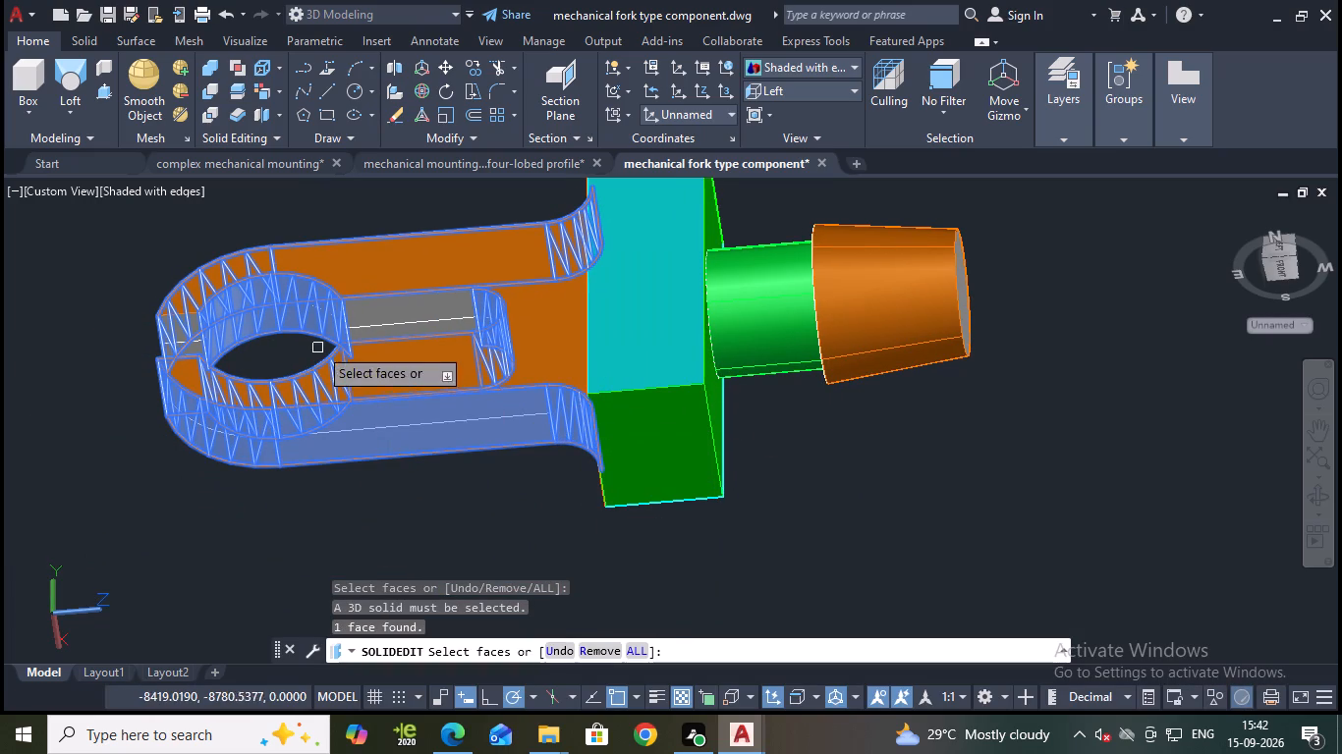
{"action": "left_click", "coordinate": [388, 321]}
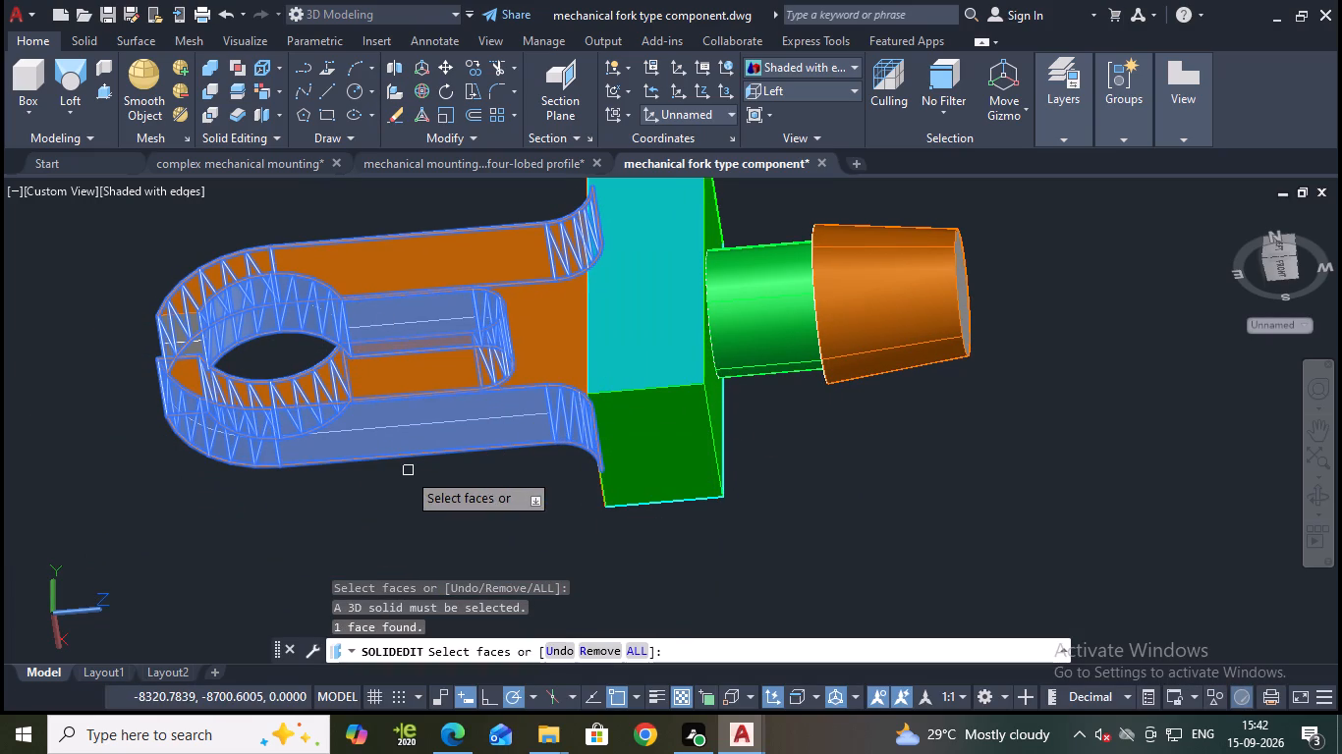
{"action": "middle_click_drag", "start_coordinate": [75, 304], "coordinate": [126, 352], "text": "shift"}
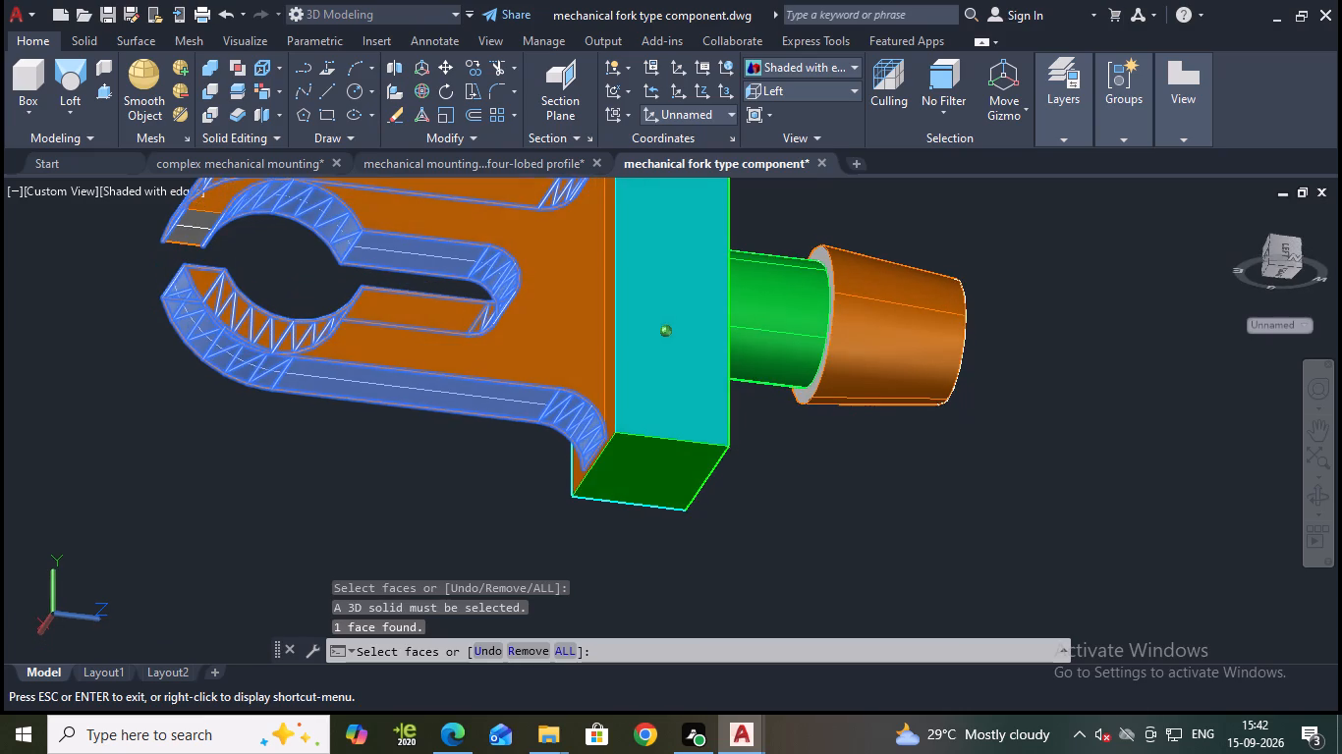
{"action": "left_click", "coordinate": [191, 229]}
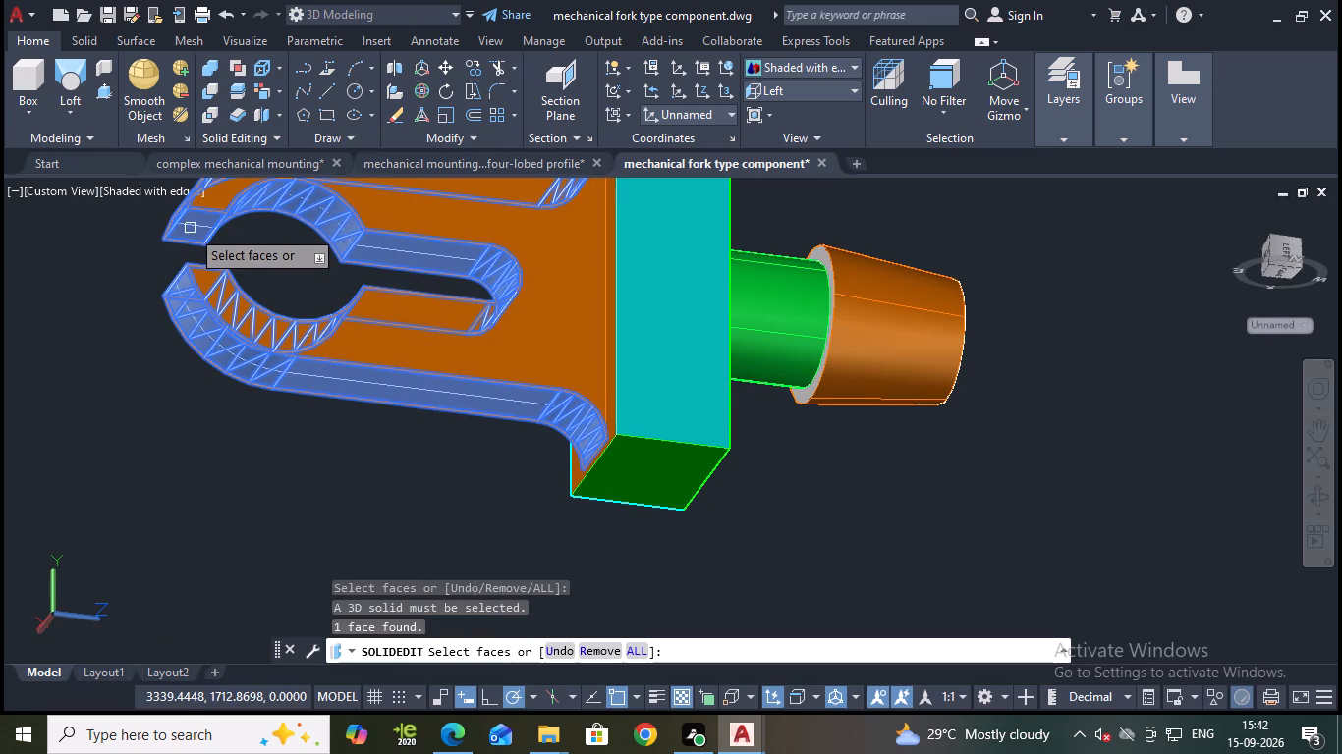
{"action": "middle_click_drag", "start_coordinate": [264, 419], "coordinate": [448, 356], "text": "shift"}
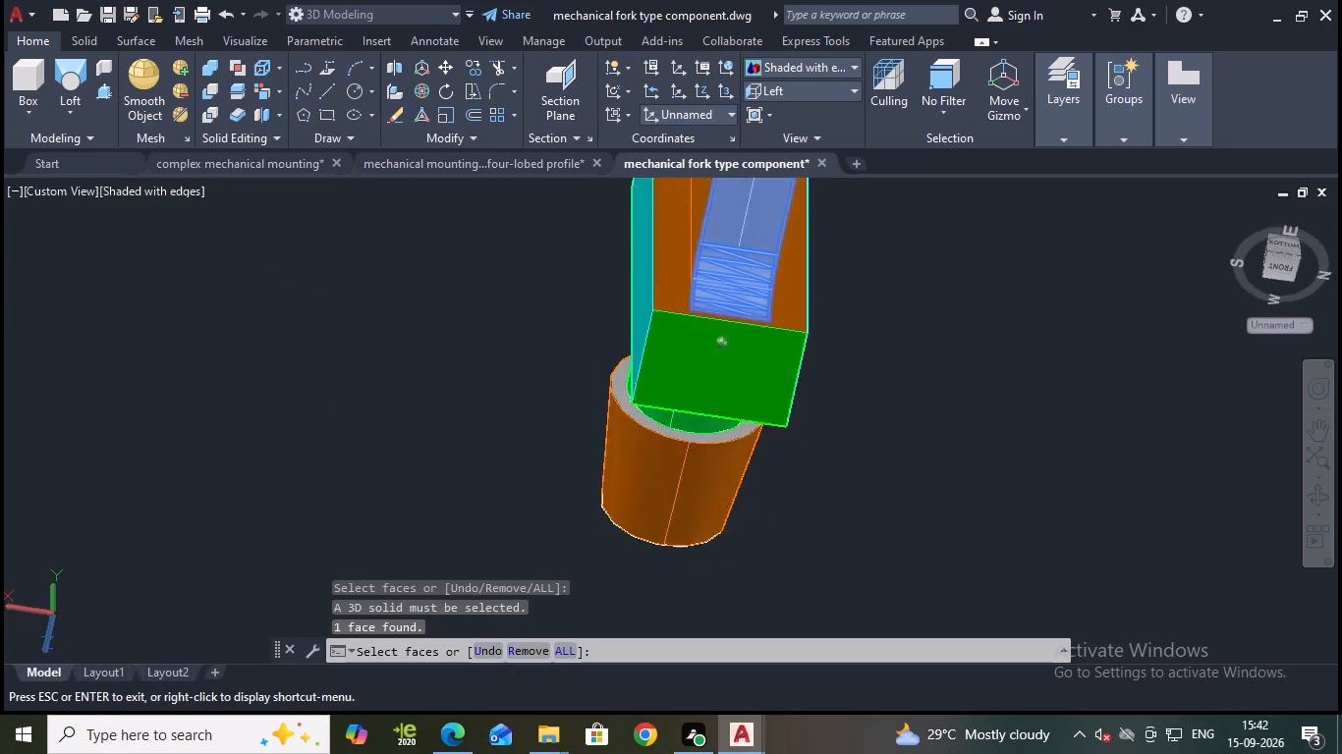
{"action": "middle_click_drag", "start_coordinate": [448, 356], "coordinate": [506, 426], "text": "shift"}
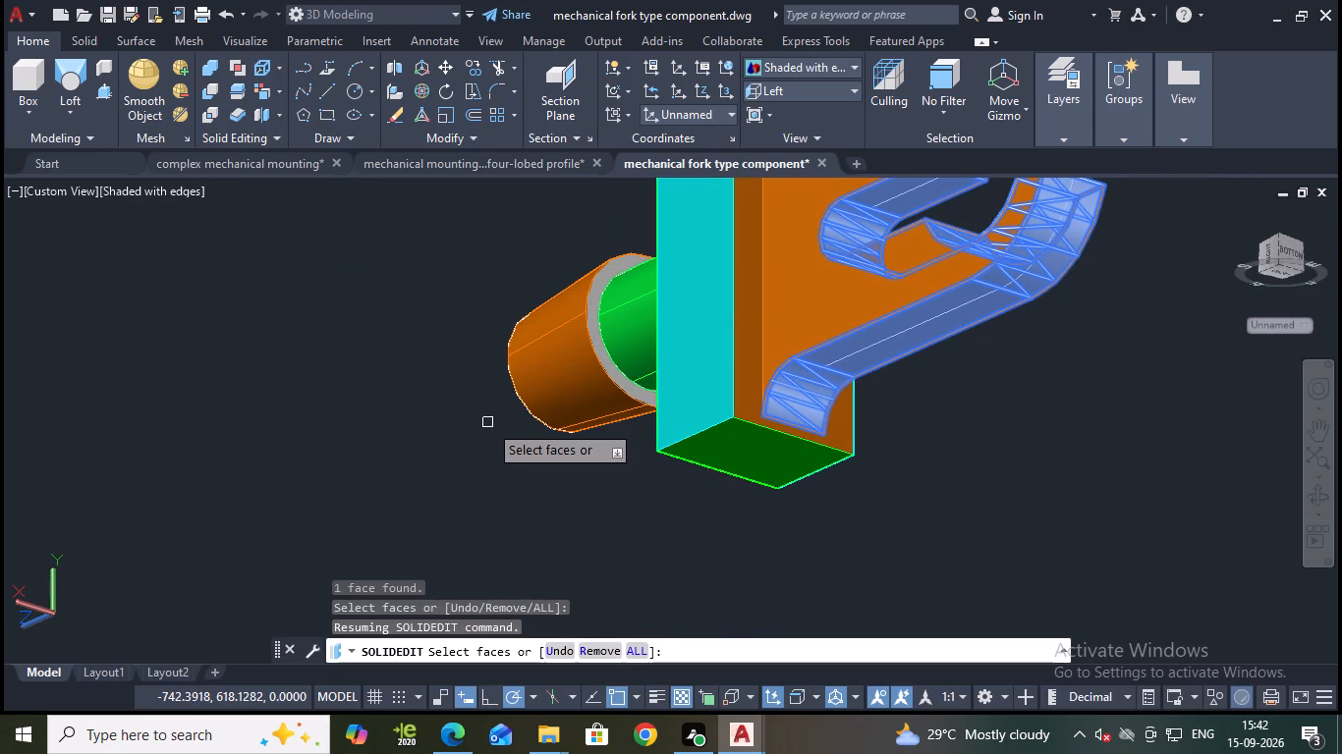
{"action": "key", "text": "Return"}
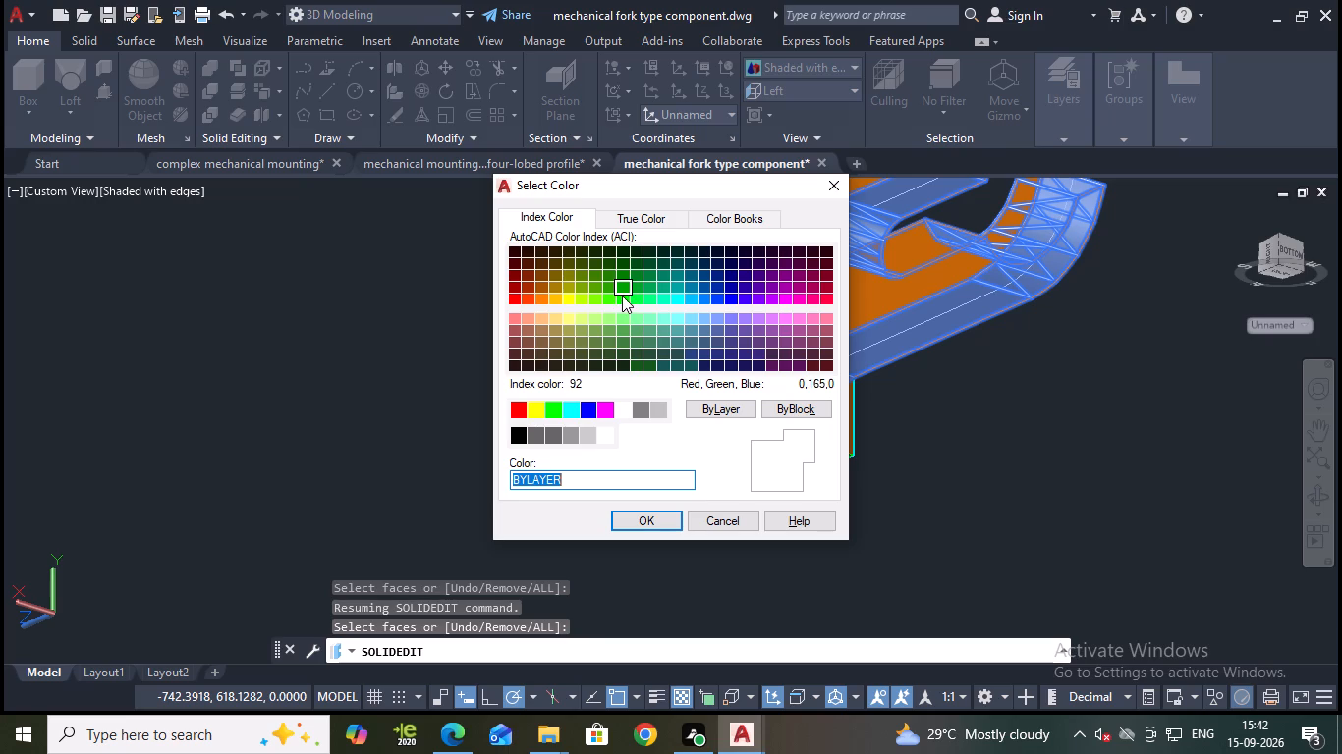
Colour the selected outer edge, fillet, slot, hole and jaw-tip faces of the clamp arm blue and finish the face editing.
{"action": "left_click", "coordinate": [587, 407]}
{"action": "left_click", "coordinate": [647, 527]}
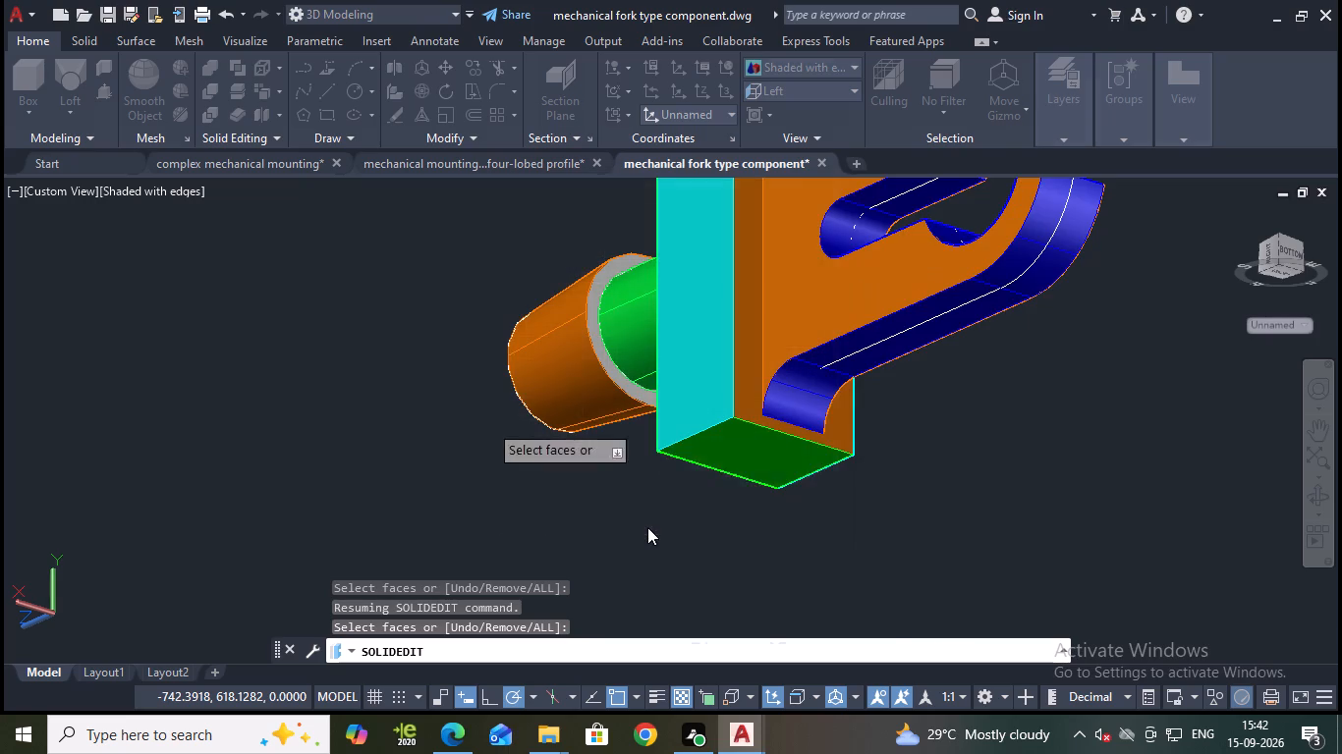
{"action": "key", "text": "Return"}
{"action": "key", "text": "Return"}
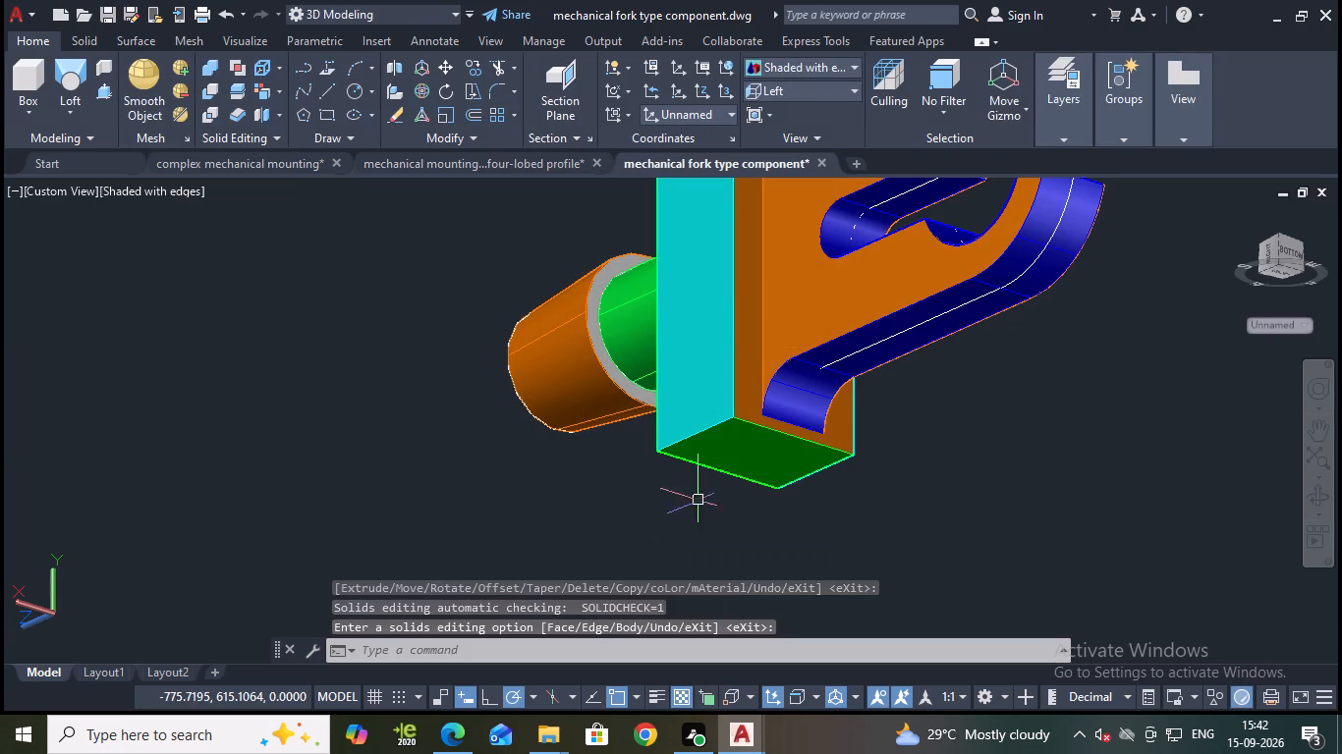
Erase the leftover white profile curve running along the middle of the clamp arm's edge faces.
{"action": "scroll", "coordinate": [747, 468], "scroll_direction": "down", "scroll_amount": 2}
{"action": "key", "text": "ctrl+a"}
{"action": "key", "text": "Escape"}
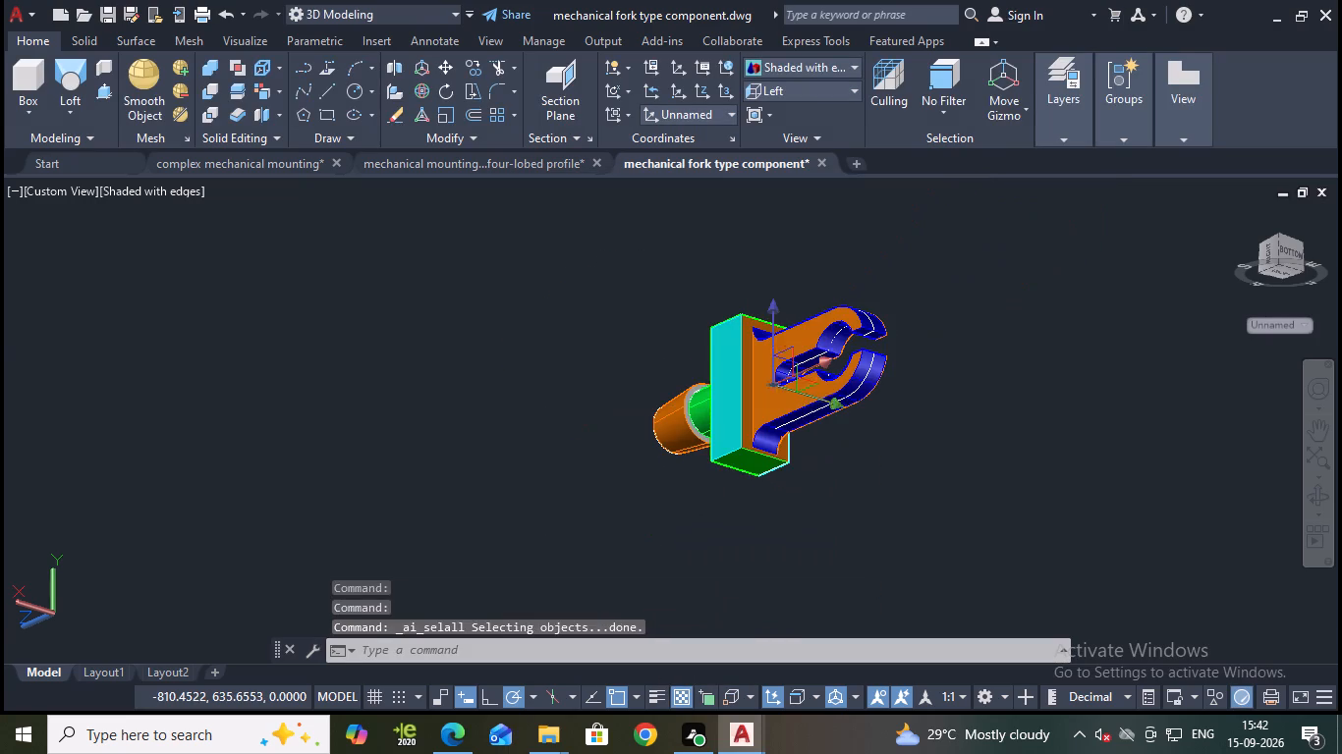
{"action": "middle_click_drag", "start_coordinate": [875, 475], "coordinate": [811, 349], "text": "shift"}
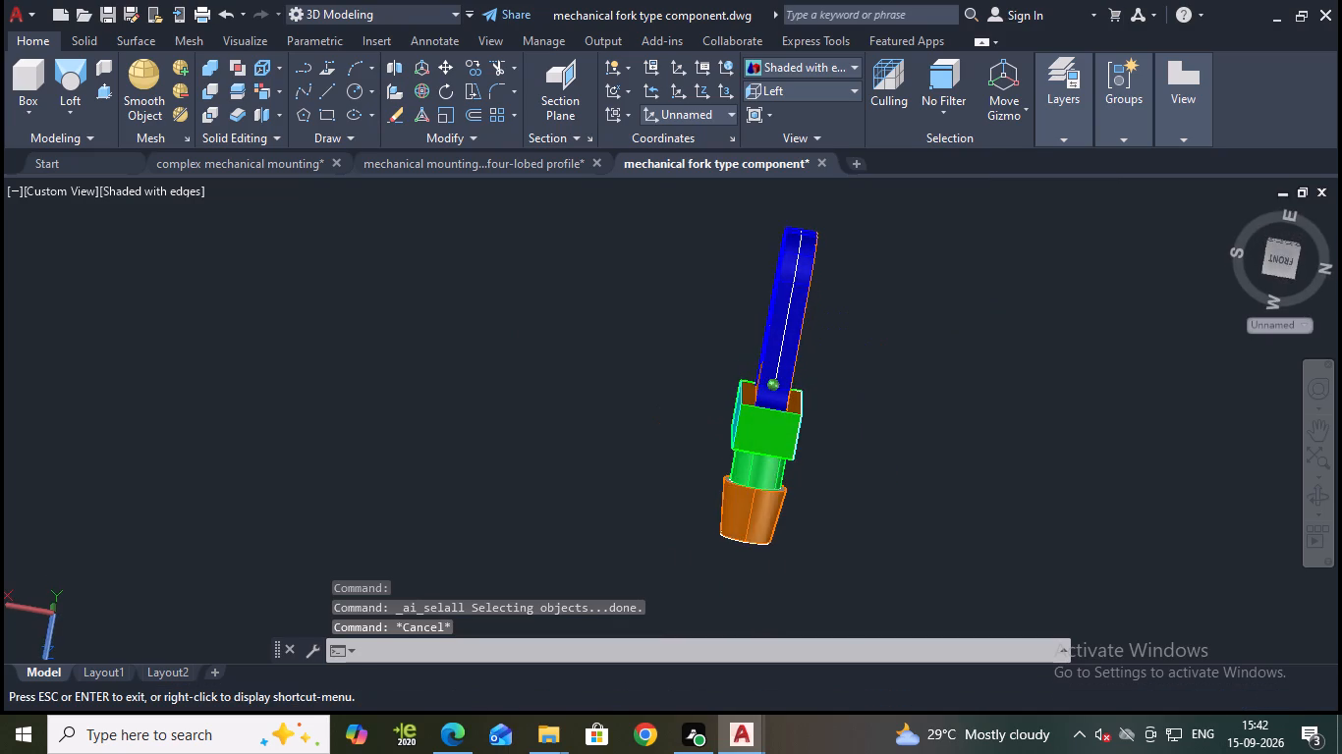
{"action": "middle_click_drag", "start_coordinate": [811, 349], "coordinate": [797, 369], "text": "shift"}
{"action": "scroll", "coordinate": [790, 369], "scroll_direction": "up", "scroll_amount": 2}
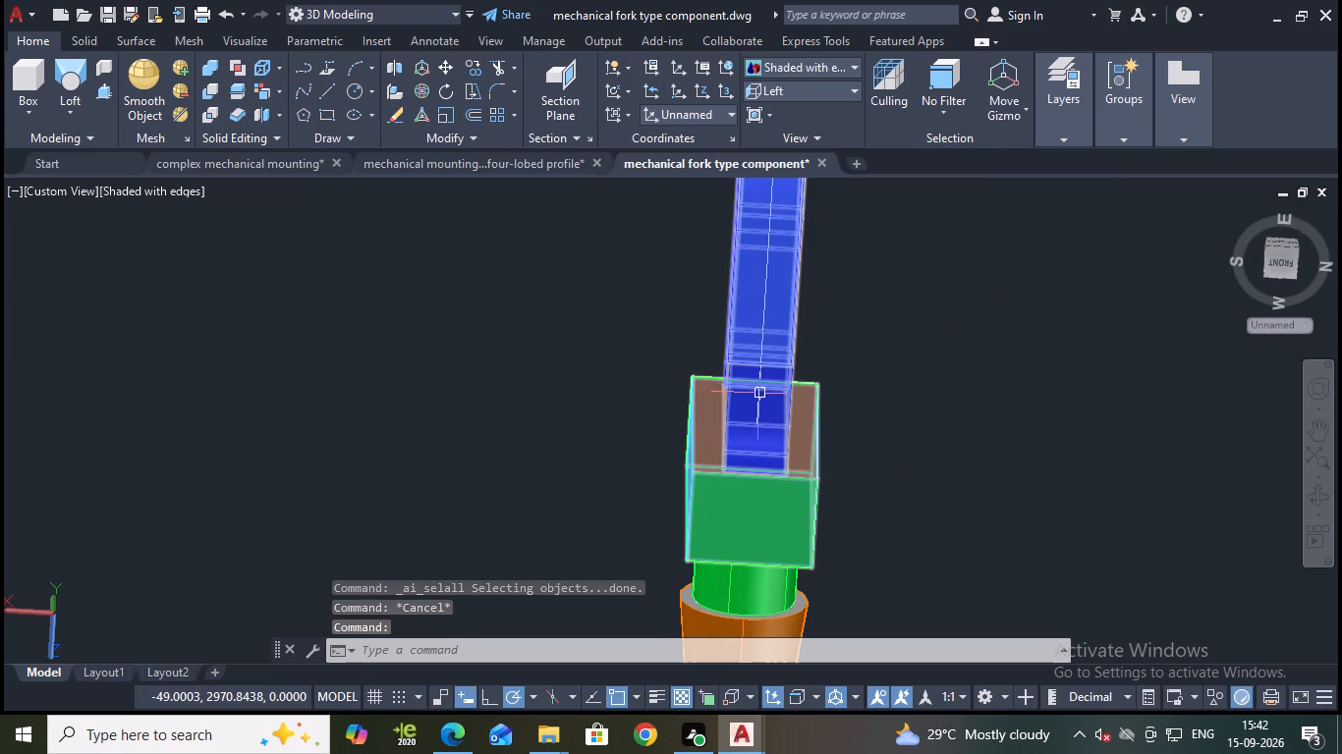
{"action": "left_click", "coordinate": [759, 394]}
{"action": "key", "text": "Delete"}
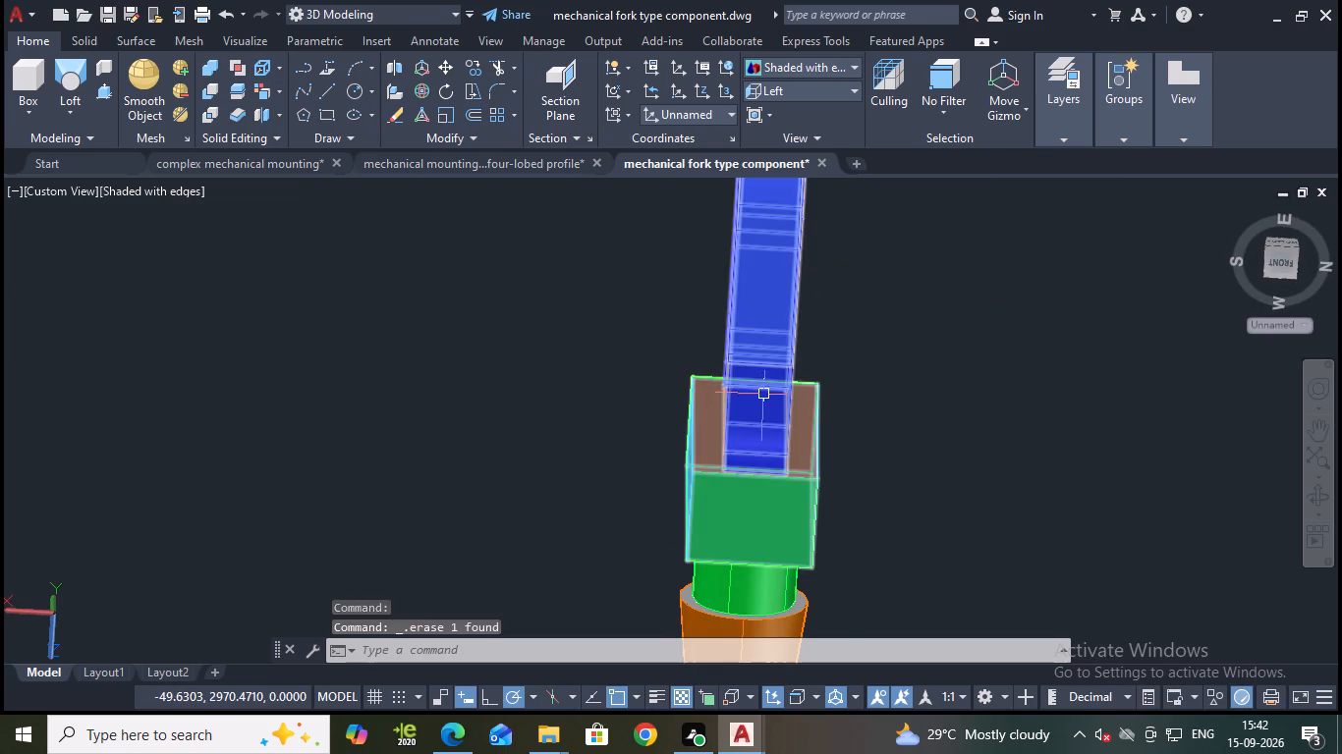
Examine the coloured fork component from several angles, checking the clamp arm, block and shank faces.
{"action": "scroll", "coordinate": [764, 395], "scroll_direction": "down", "scroll_amount": 1}
{"action": "middle_click_drag", "start_coordinate": [849, 423], "coordinate": [678, 498], "text": "shift"}
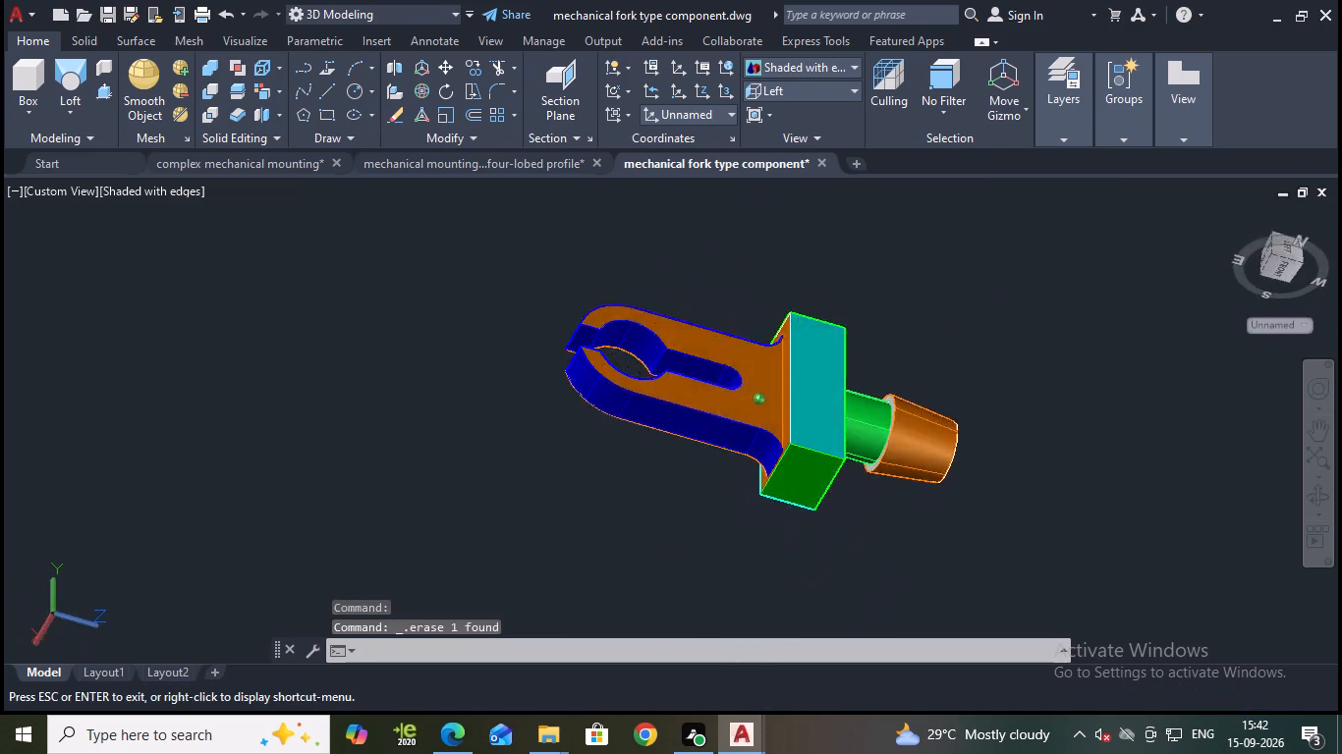
{"action": "middle_click_drag", "start_coordinate": [678, 498], "coordinate": [700, 371], "text": "shift"}
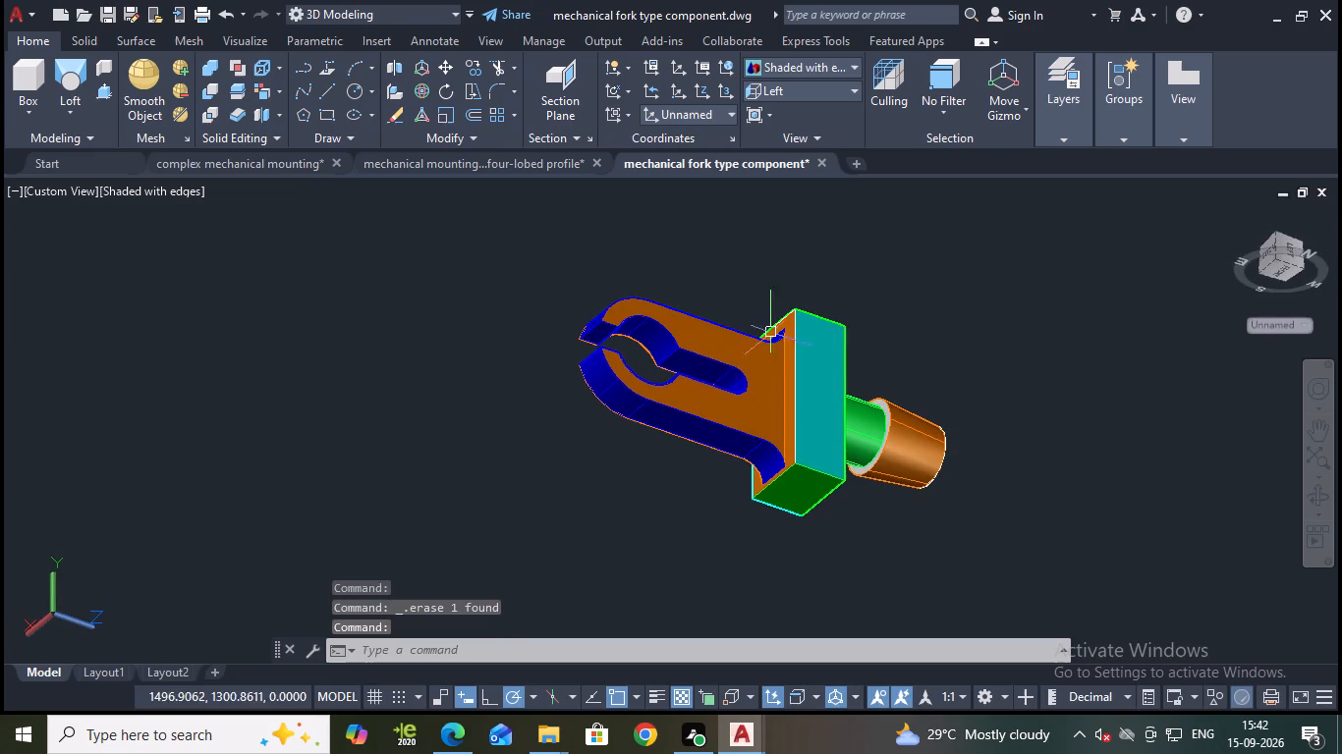
{"action": "scroll", "coordinate": [915, 400], "scroll_direction": "down", "scroll_amount": 1}
{"action": "scroll", "coordinate": [803, 453], "scroll_direction": "up", "scroll_amount": 2}
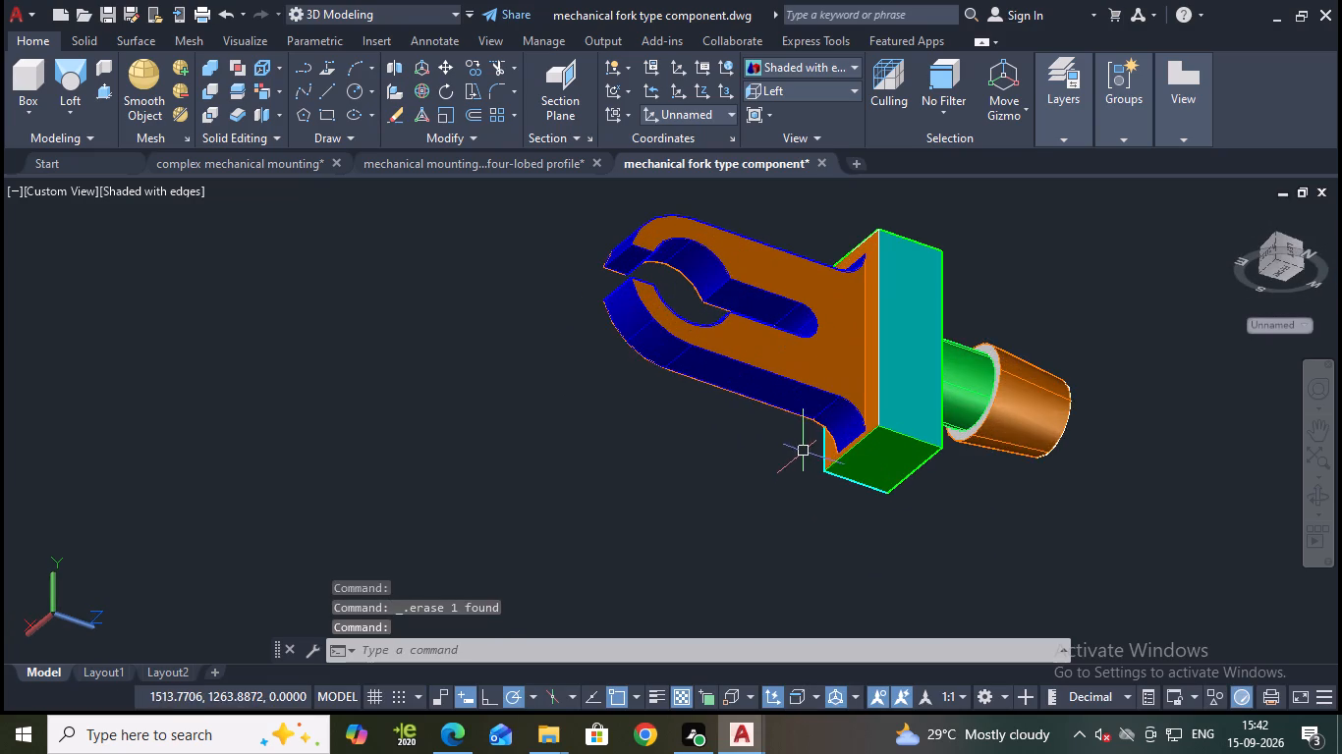
{"action": "middle_click_drag", "start_coordinate": [810, 437], "coordinate": [1071, 402], "text": "shift"}
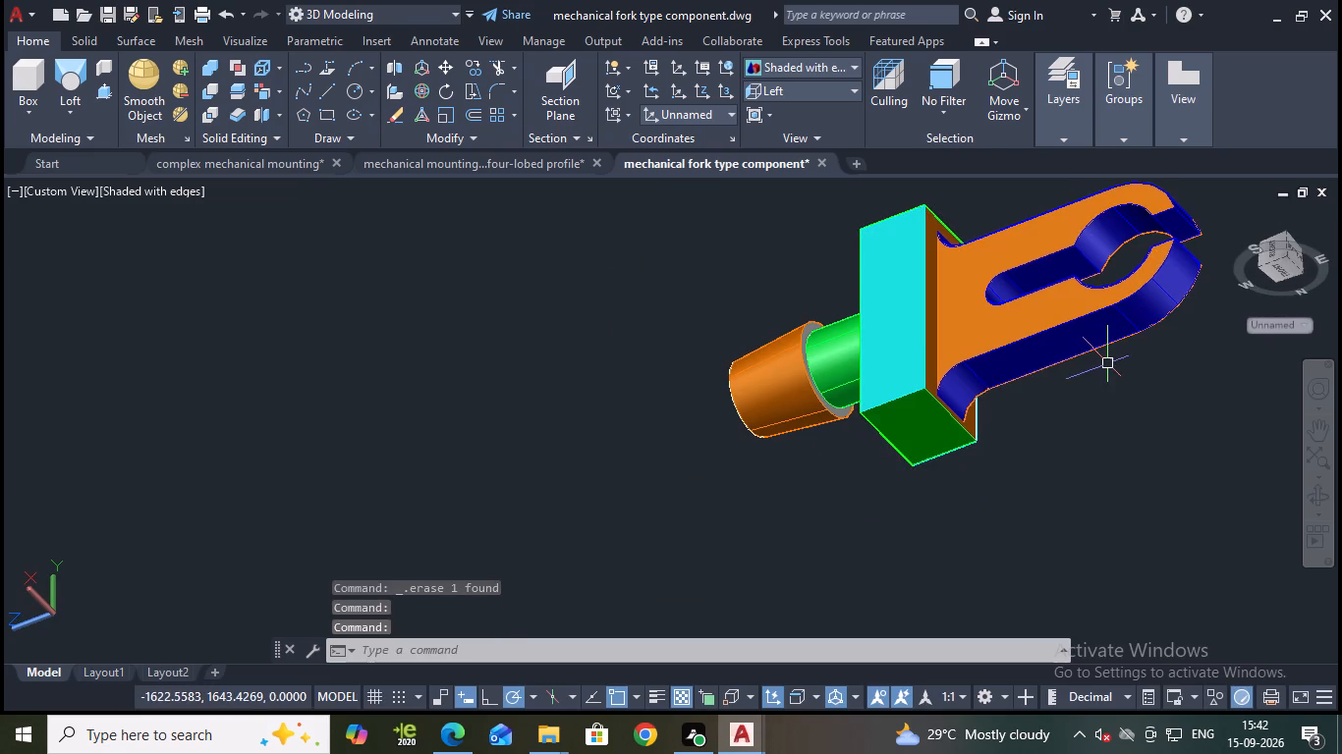
{"action": "middle_click_drag", "start_coordinate": [1110, 366], "coordinate": [1140, 443], "text": "shift"}
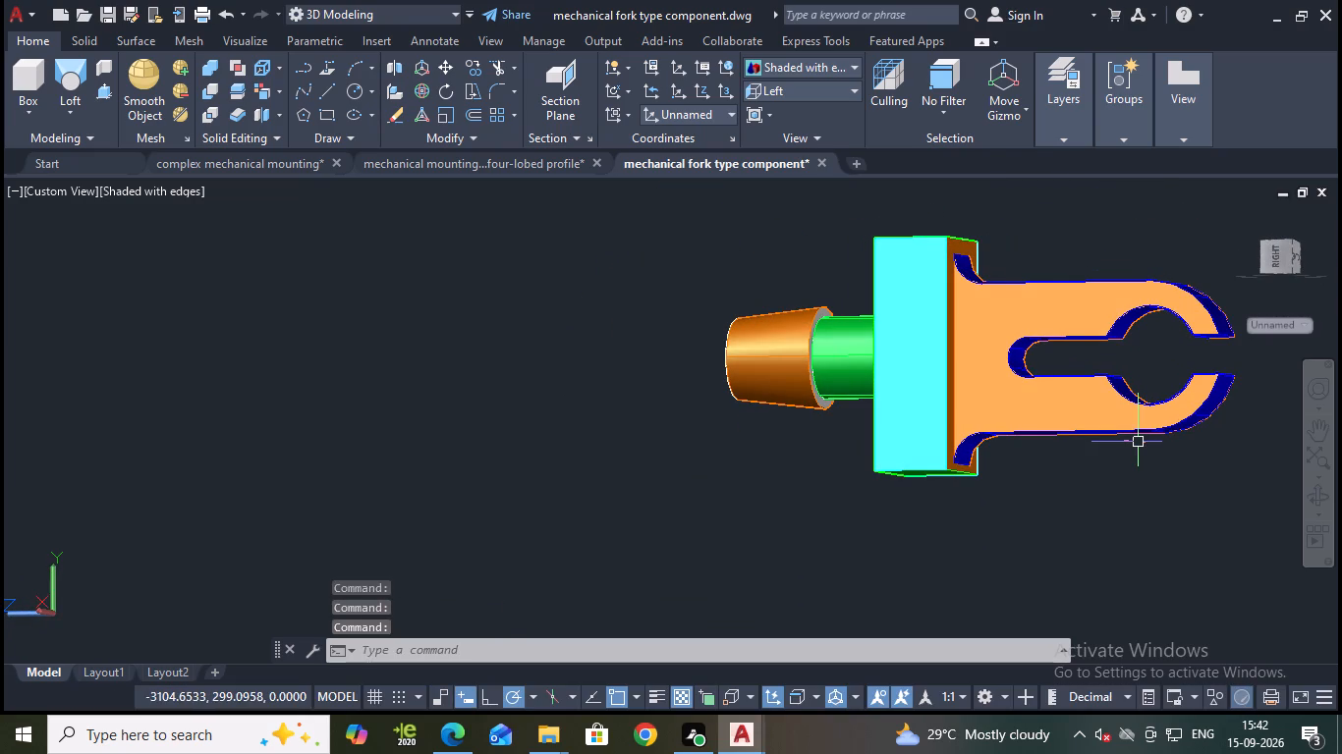
{"action": "middle_click_drag", "start_coordinate": [1140, 443], "coordinate": [905, 437]}
{"action": "scroll", "coordinate": [1132, 379], "scroll_direction": "up", "scroll_amount": 1}
{"action": "middle_click_drag", "start_coordinate": [1130, 379], "coordinate": [1127, 381], "text": "shift"}
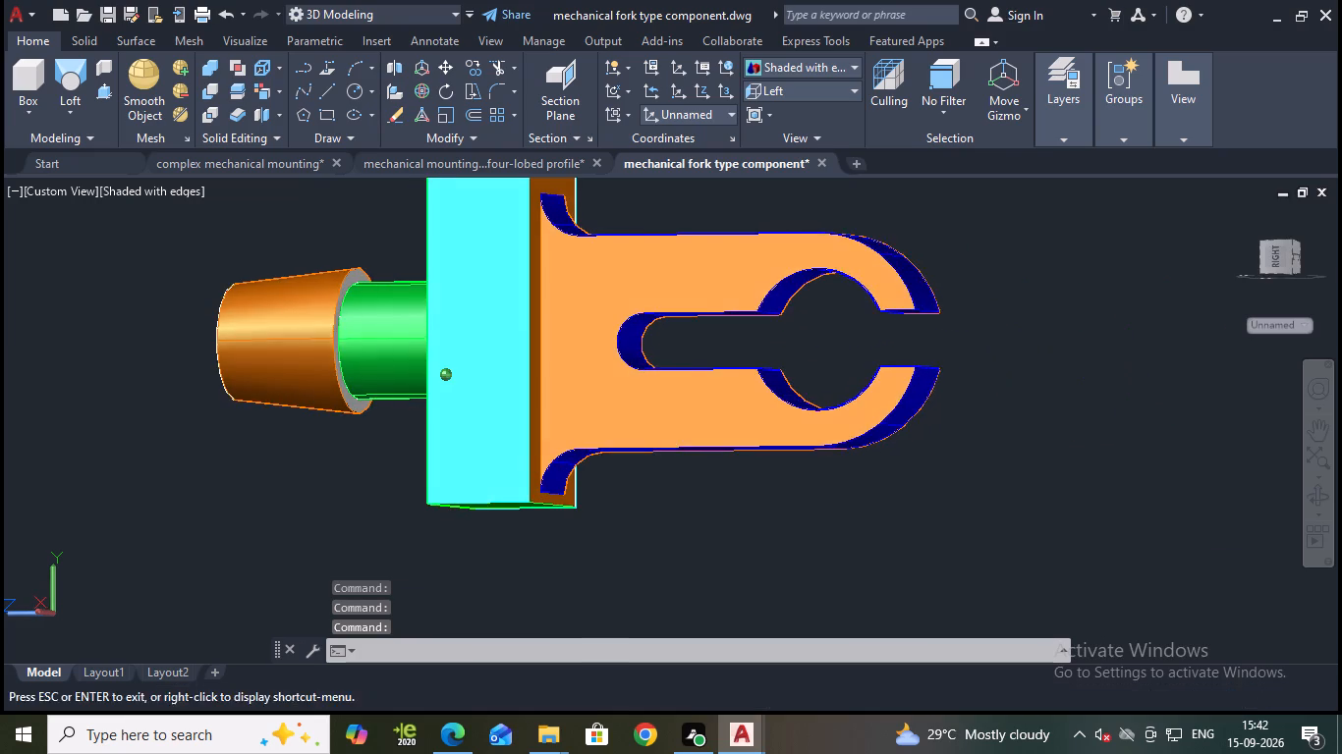
{"action": "middle_click_drag", "start_coordinate": [1127, 381], "coordinate": [1113, 383], "text": "shift"}
{"action": "scroll", "coordinate": [1086, 364], "scroll_direction": "down", "scroll_amount": 1}
{"action": "middle_click_drag", "start_coordinate": [1084, 366], "coordinate": [1045, 379], "text": "shift"}
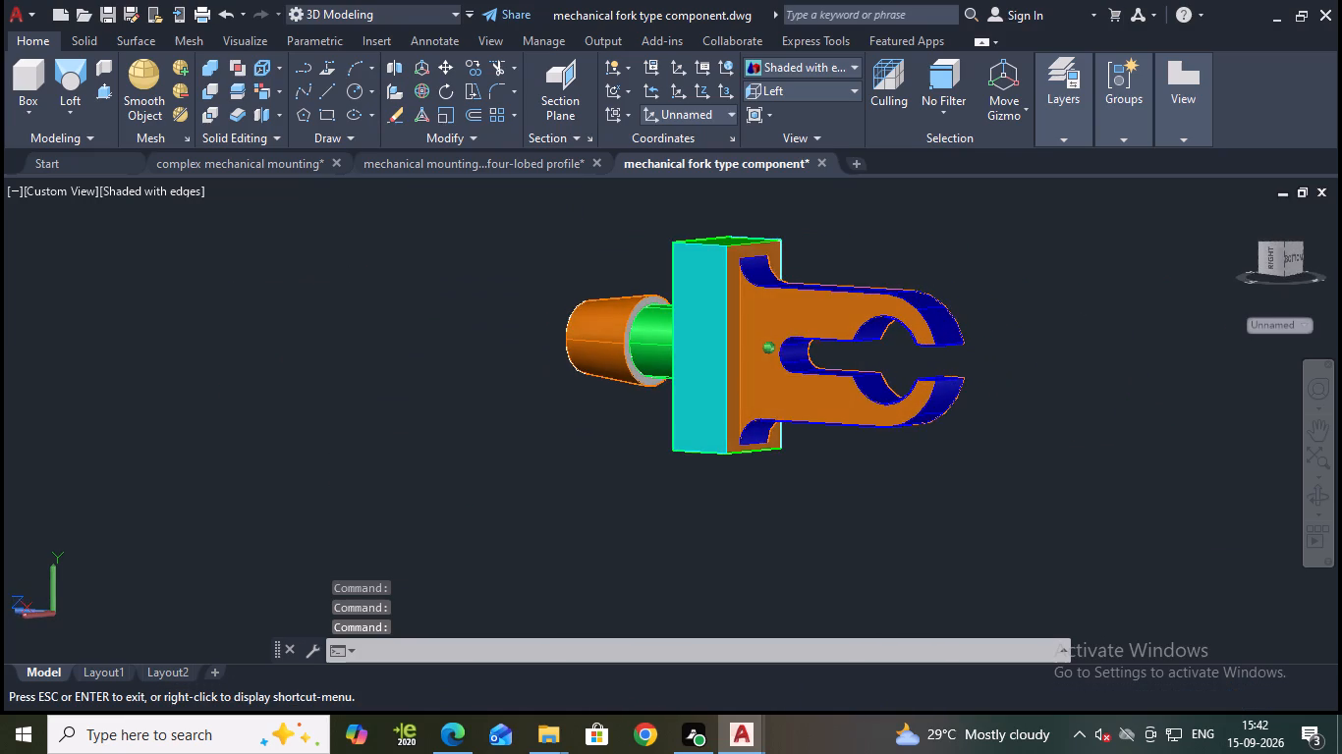
{"action": "middle_click_drag", "start_coordinate": [1045, 379], "coordinate": [1055, 405], "text": "shift"}
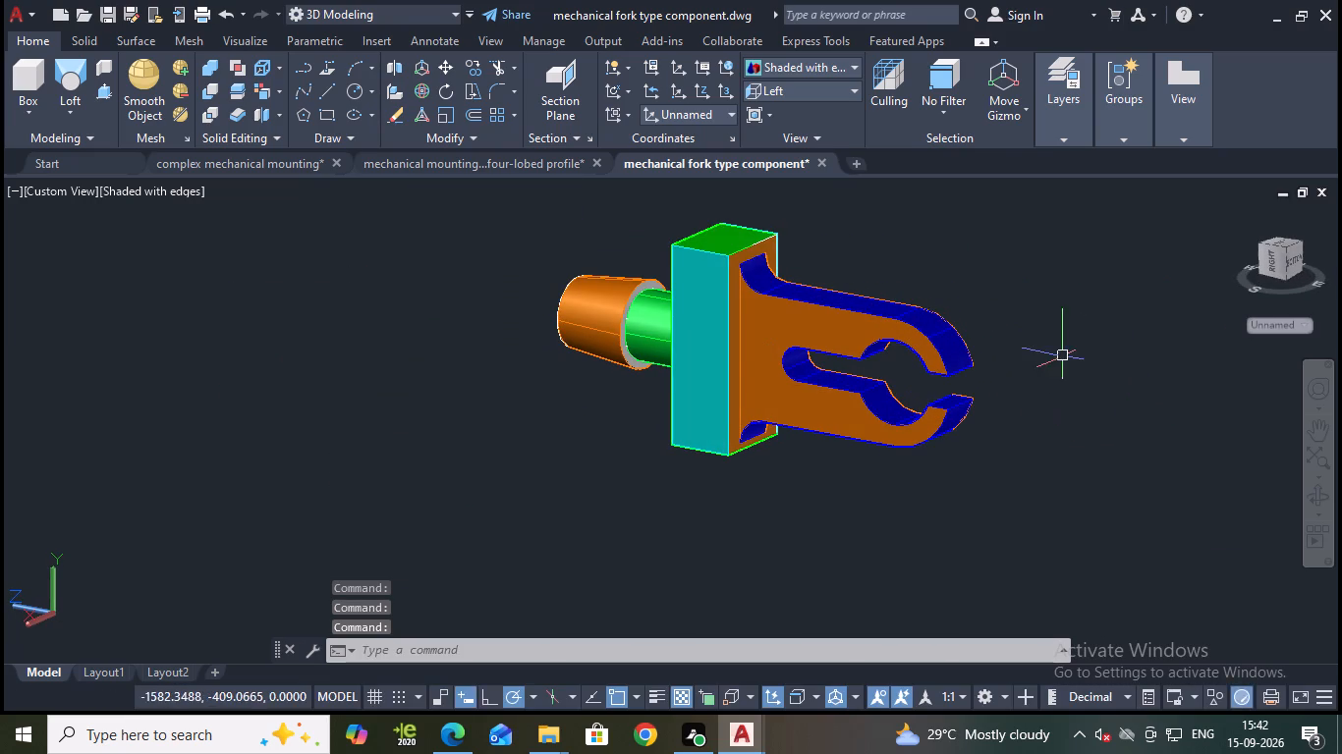
{"action": "middle_click_drag", "start_coordinate": [1036, 301], "coordinate": [1023, 332]}
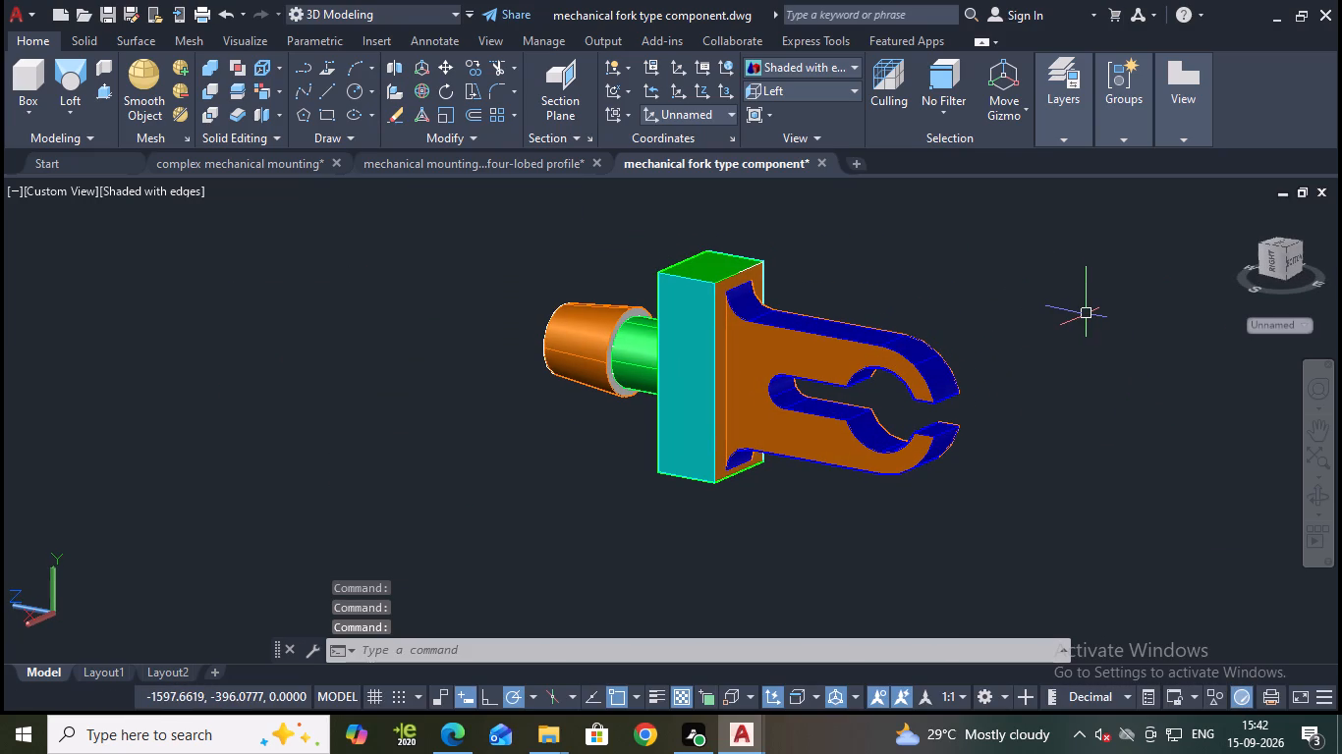
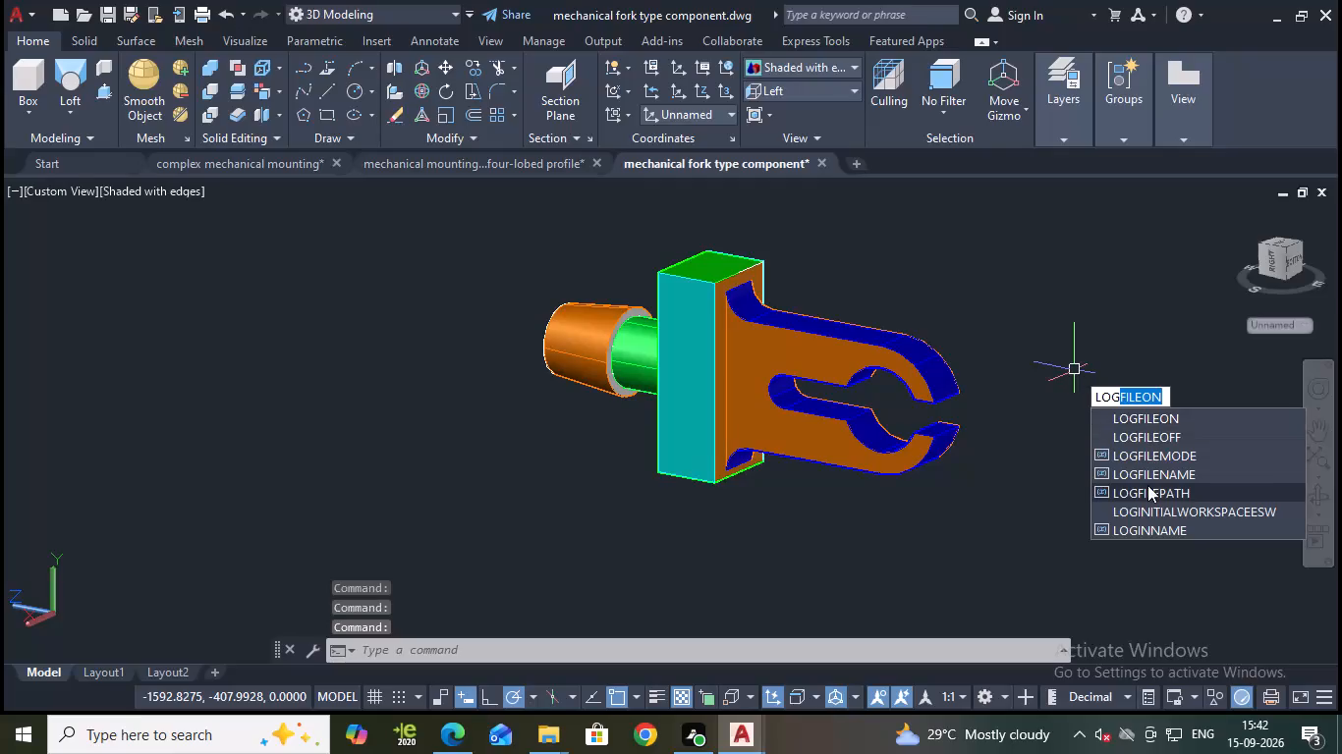
Save the coloured fork component drawing.
{"action": "left_click", "coordinate": [1146, 440]}
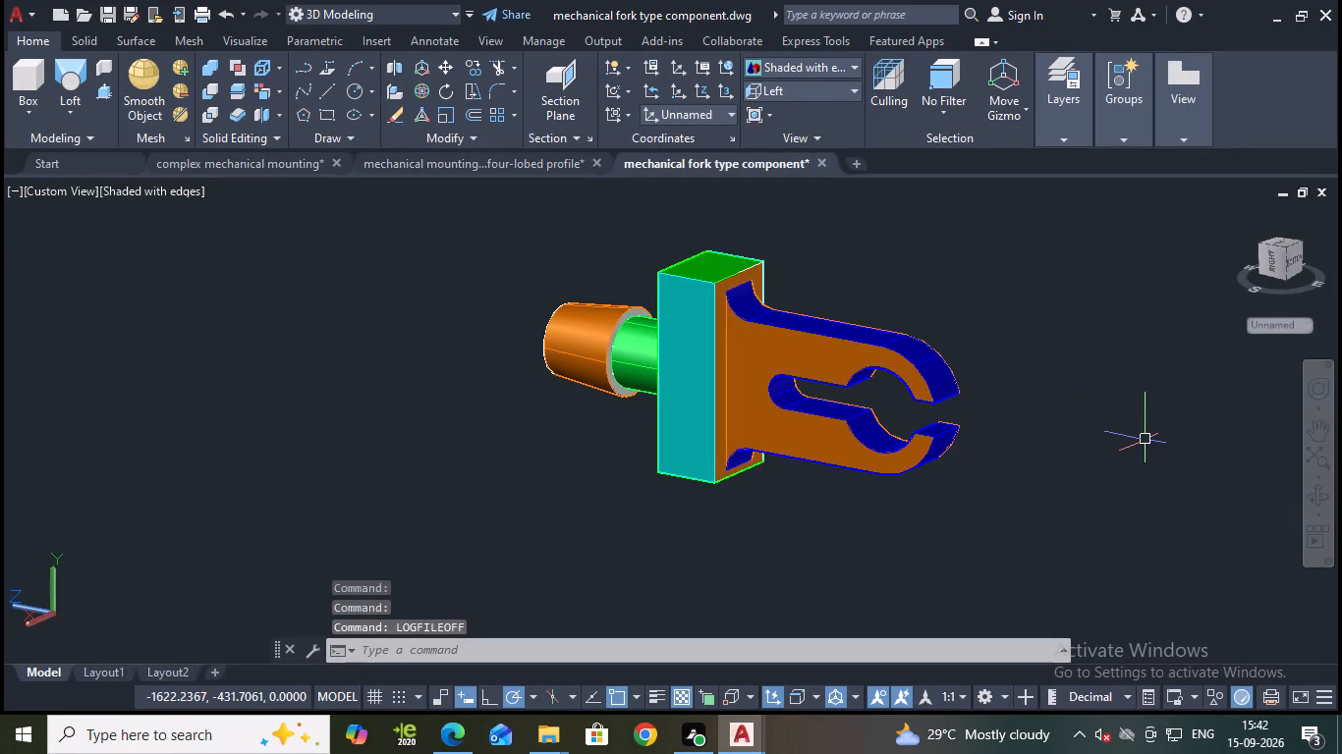
{"action": "key", "text": "ctrl+s"}
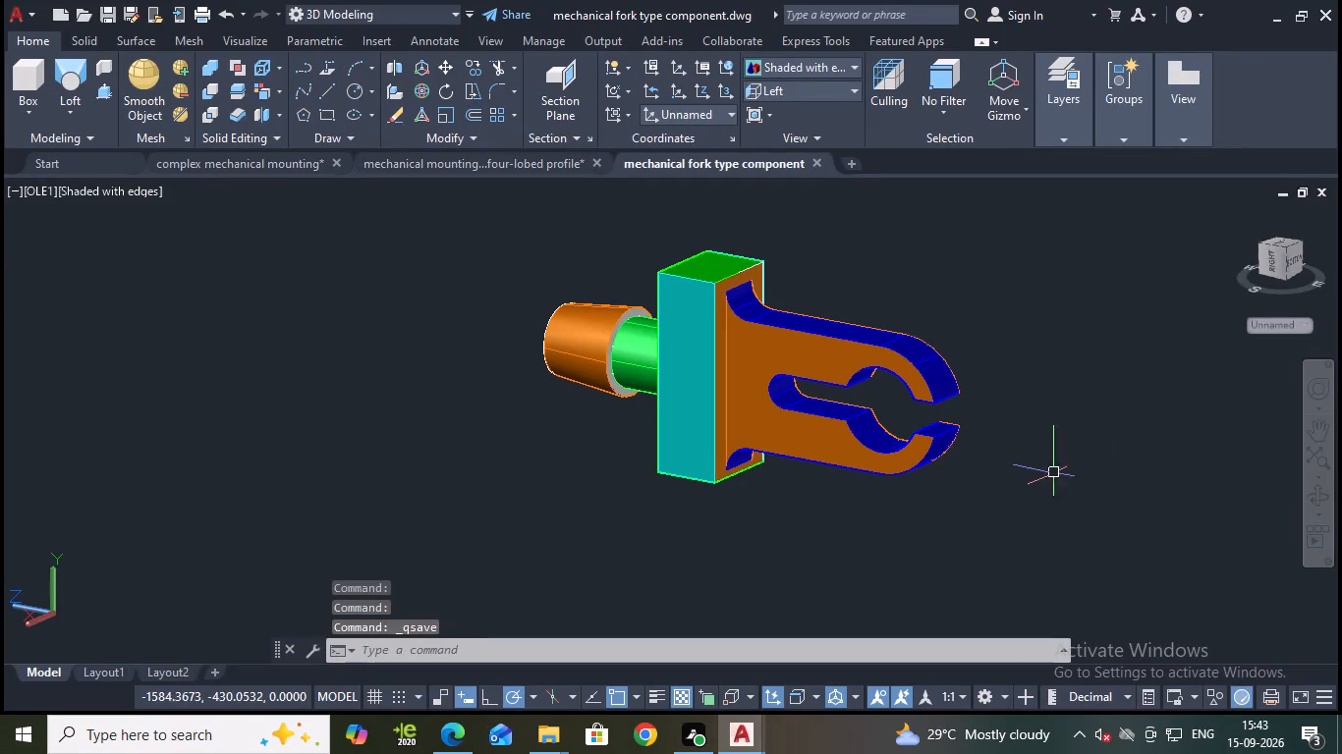
Start a single-sheet plot using the DWG To PDF.pc3 plotter and ISO A4 (297.00 x 210.00 MM) paper.
{"action": "type", "text": "plot"}
{"action": "left_click", "coordinate": [990, 502]}
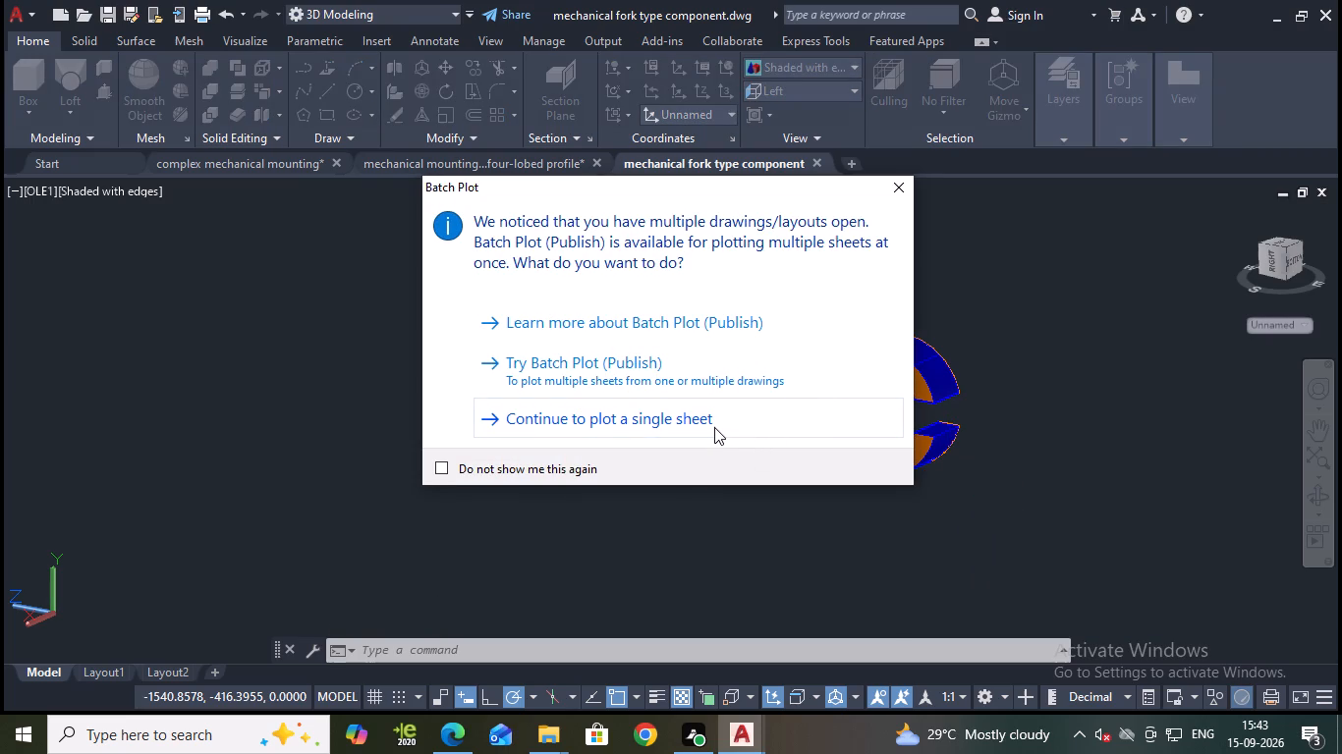
{"action": "left_click", "coordinate": [714, 427]}
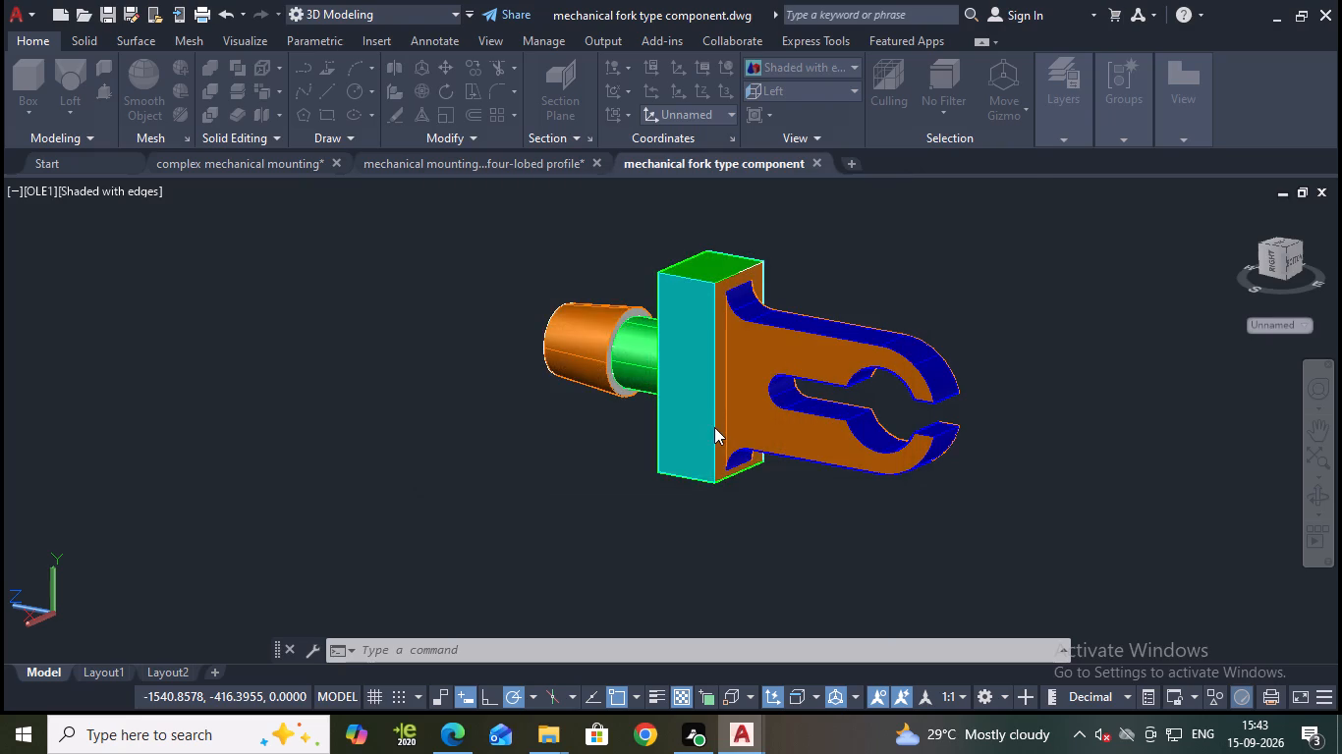
{"action": "left_click", "coordinate": [592, 221]}
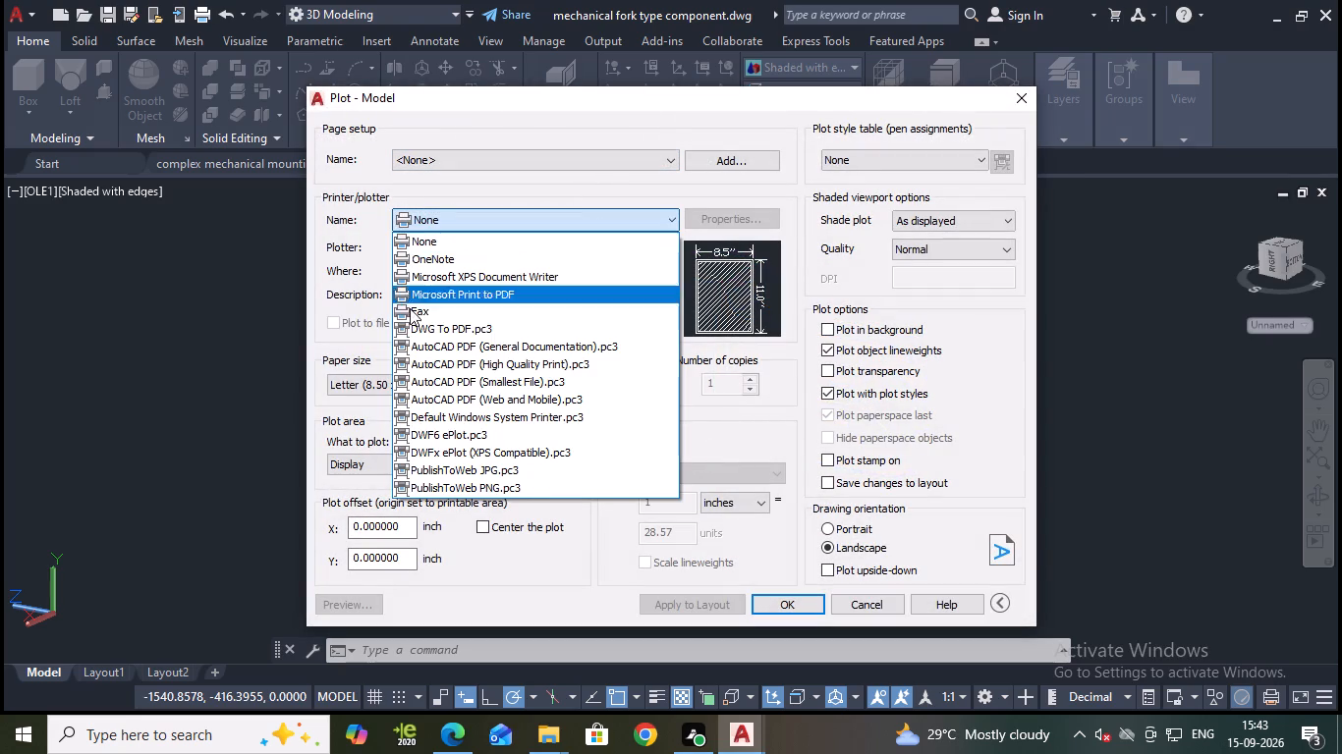
{"action": "left_click", "coordinate": [397, 325]}
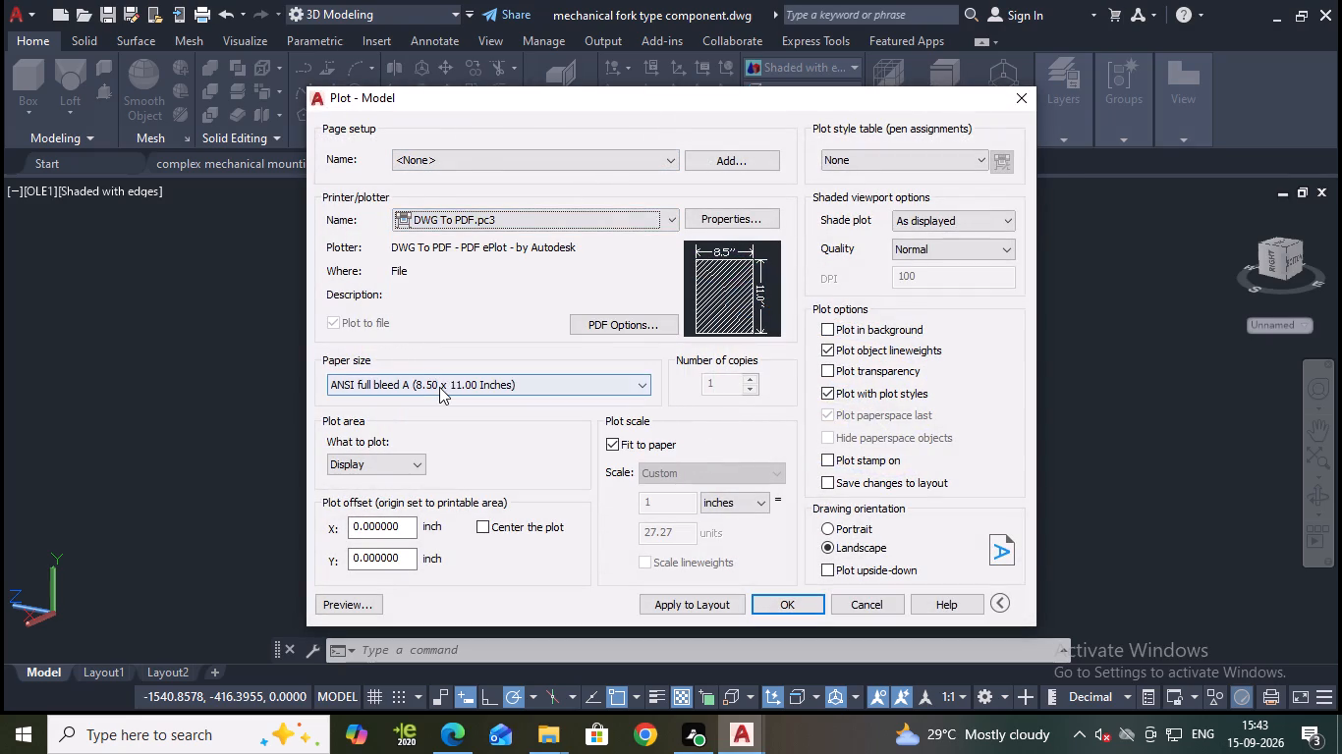
{"action": "left_click", "coordinate": [439, 387]}
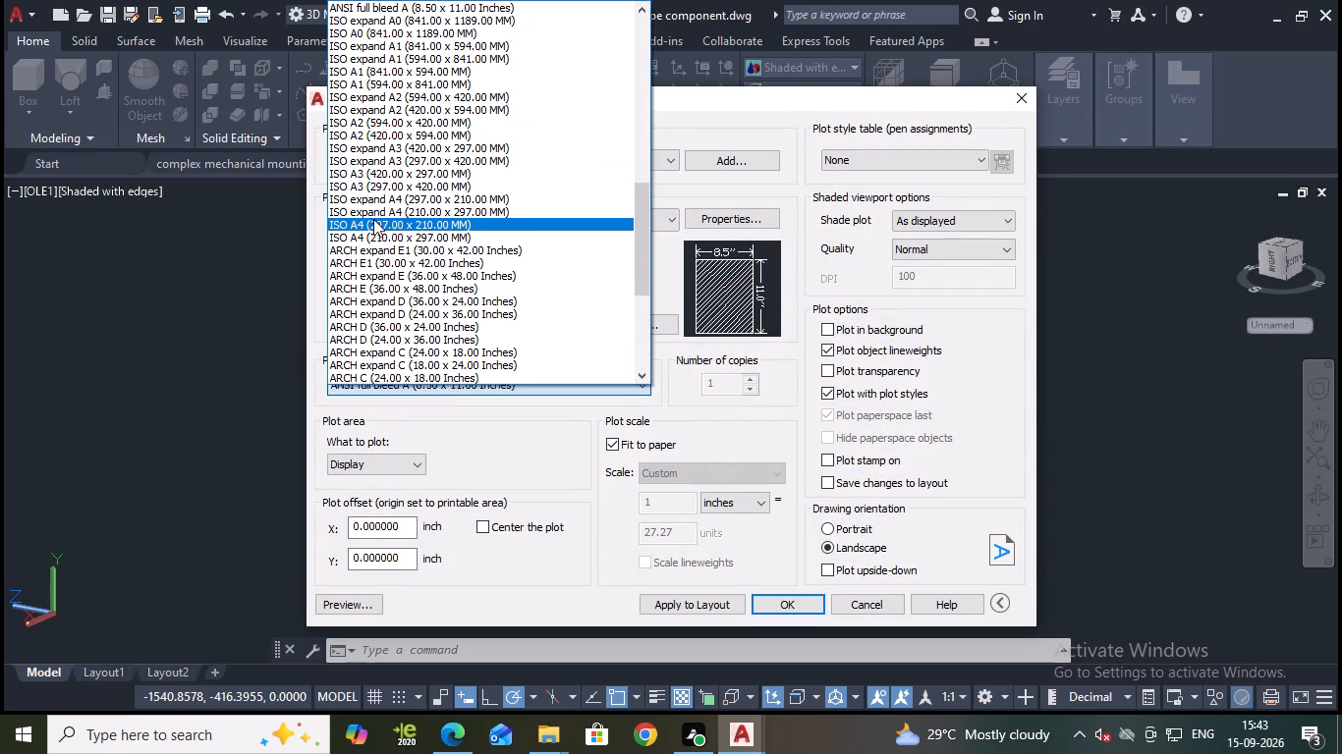
{"action": "left_click", "coordinate": [373, 219]}
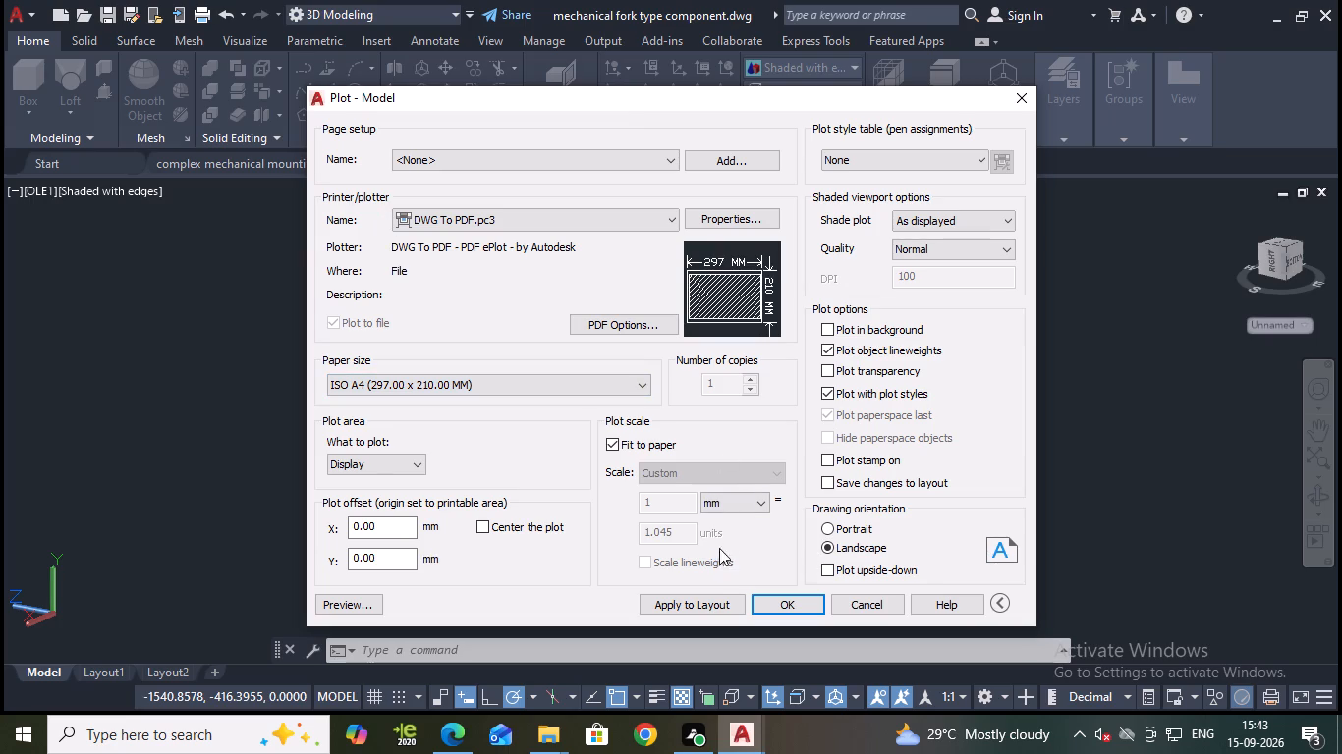
Set the plot area to a window enclosing the whole fork component.
{"action": "left_click", "coordinate": [400, 470]}
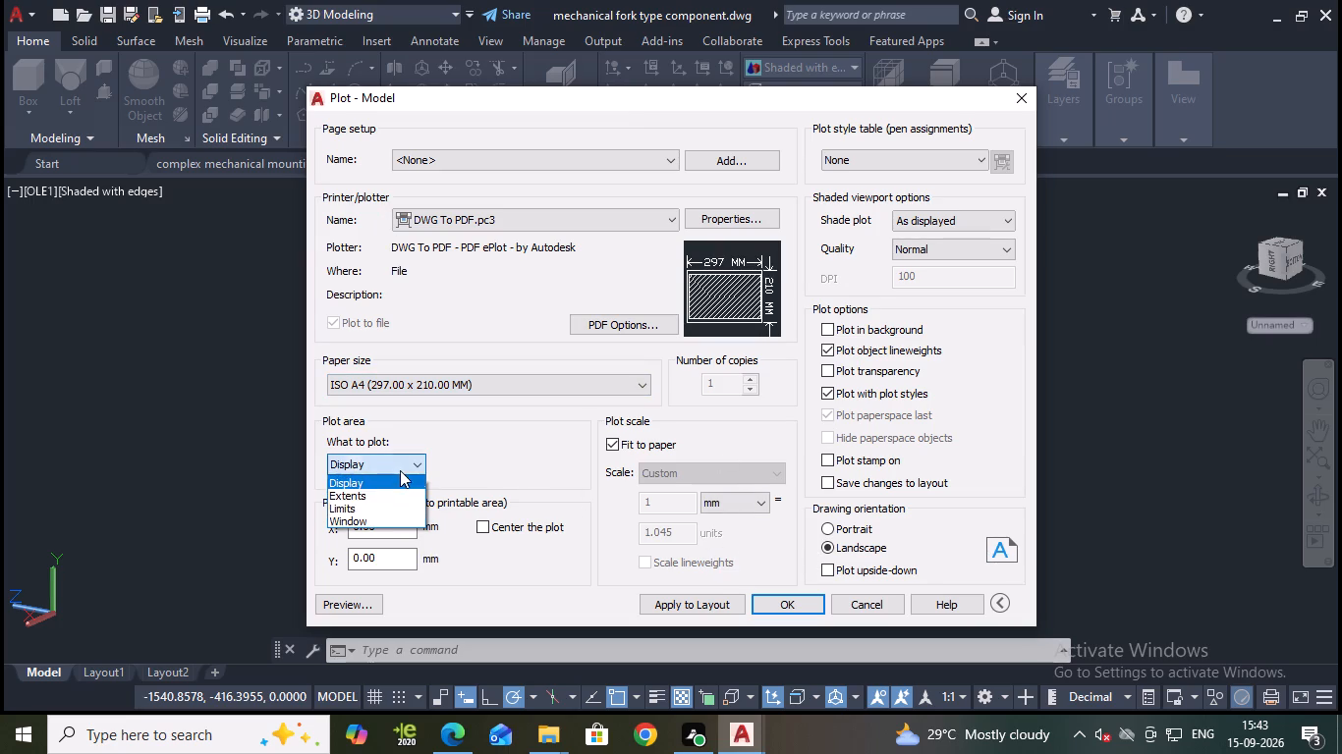
{"action": "left_click", "coordinate": [388, 519]}
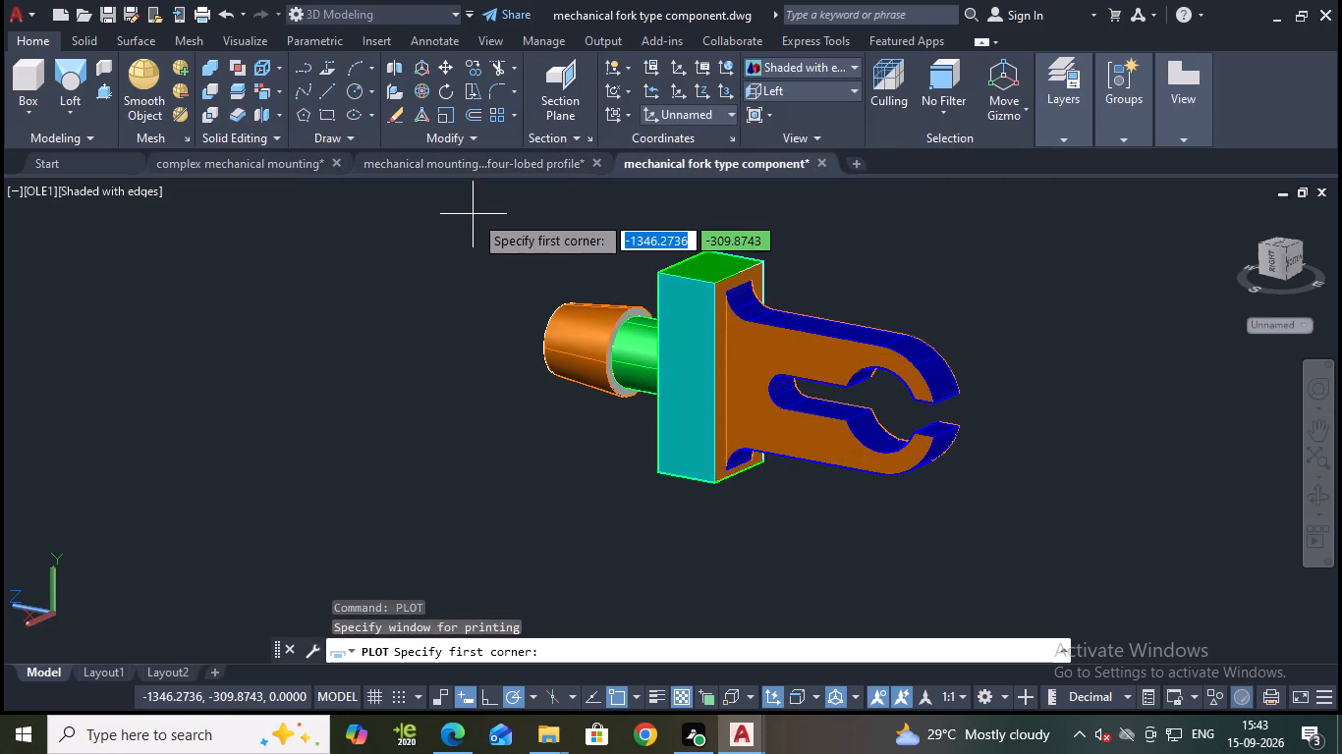
{"action": "left_click", "coordinate": [495, 198]}
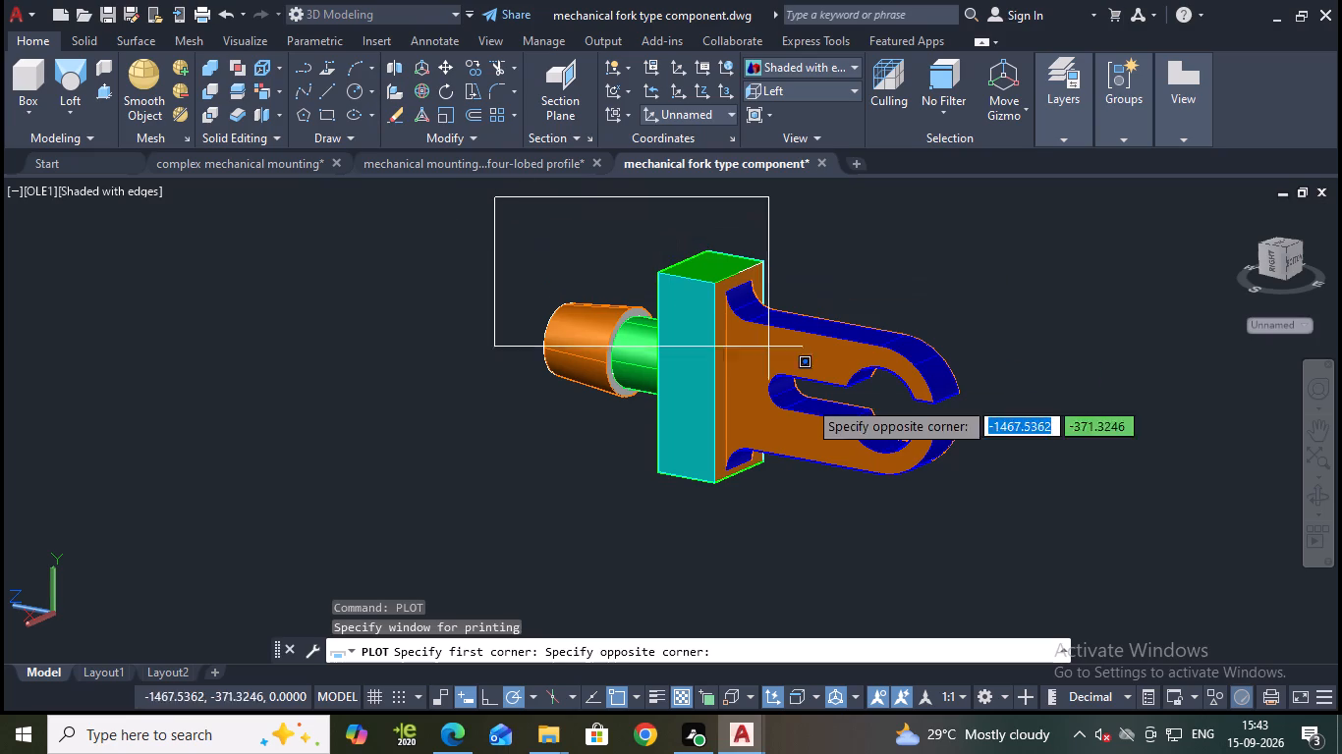
{"action": "left_click", "coordinate": [1009, 568]}
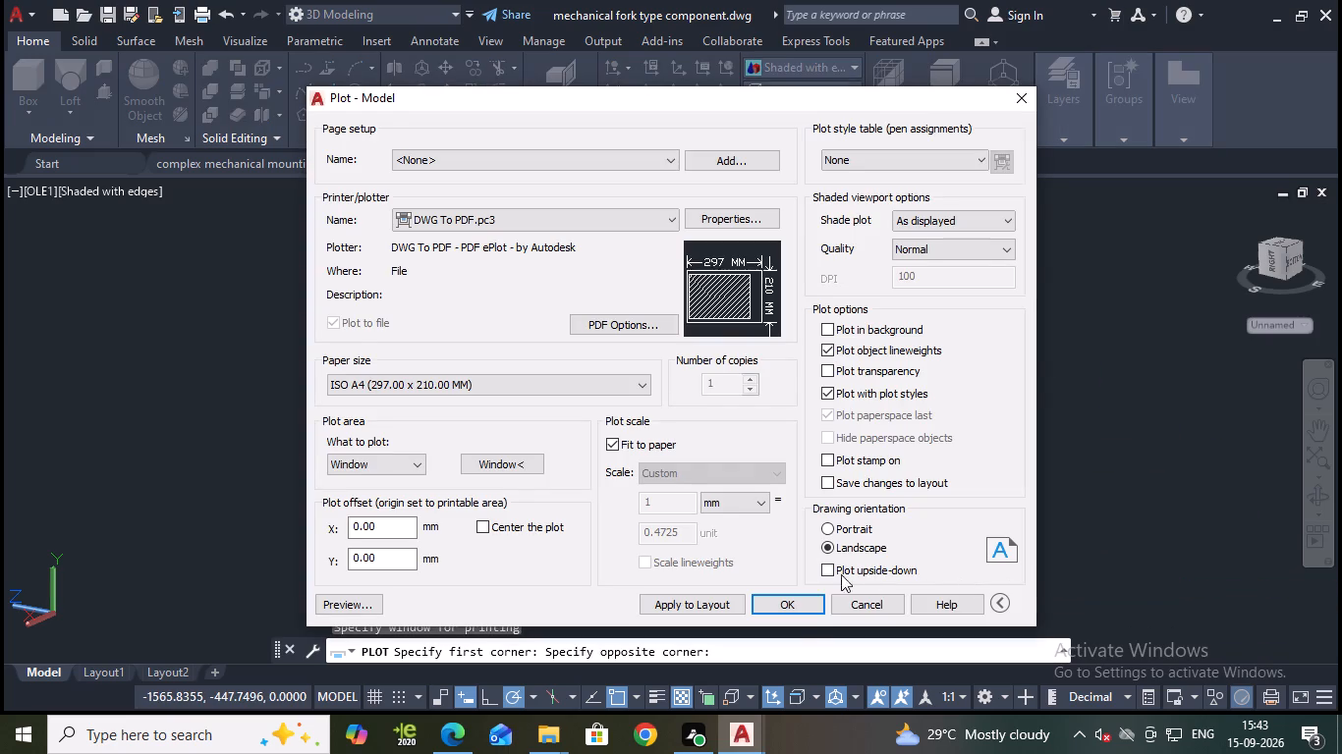
Plot the sheet to Documents as mechanical fork type component-Model.pdf and return from the opened PDF to the drawing.
{"action": "left_click", "coordinate": [774, 604]}
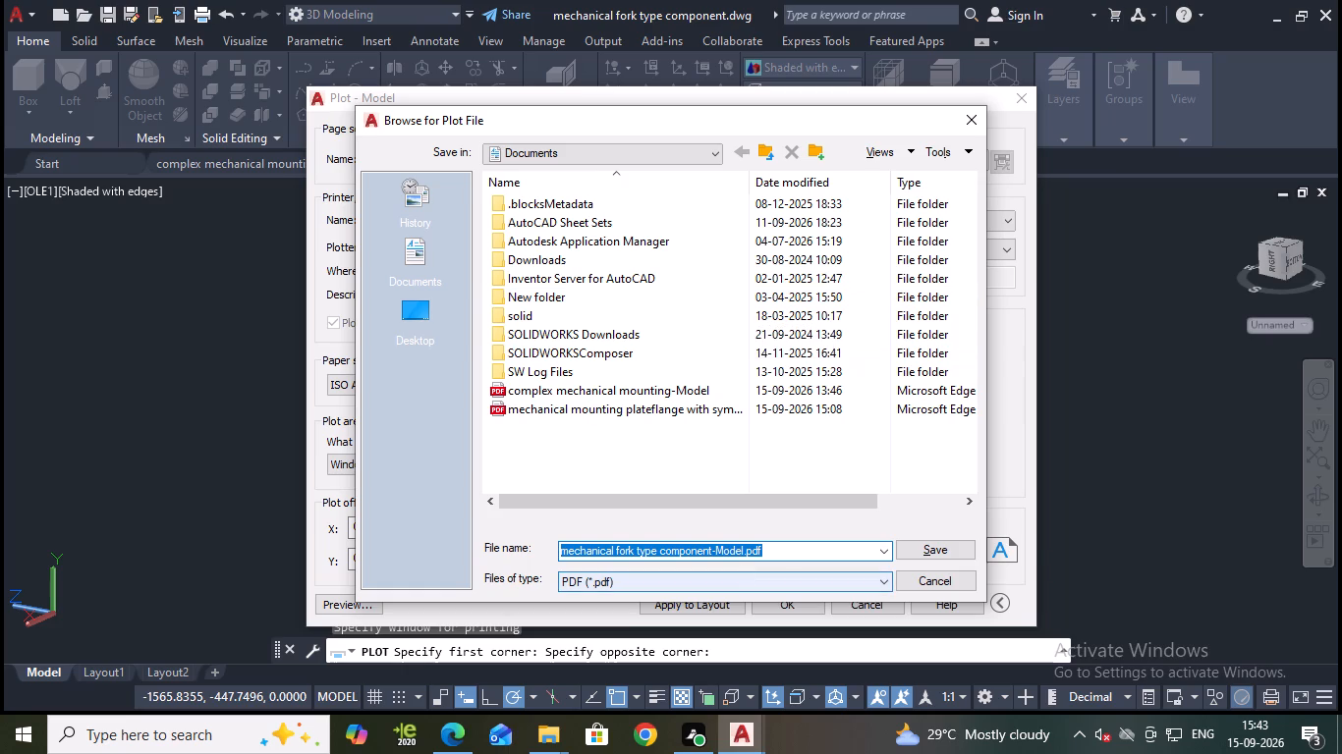
{"action": "left_click", "coordinate": [968, 541]}
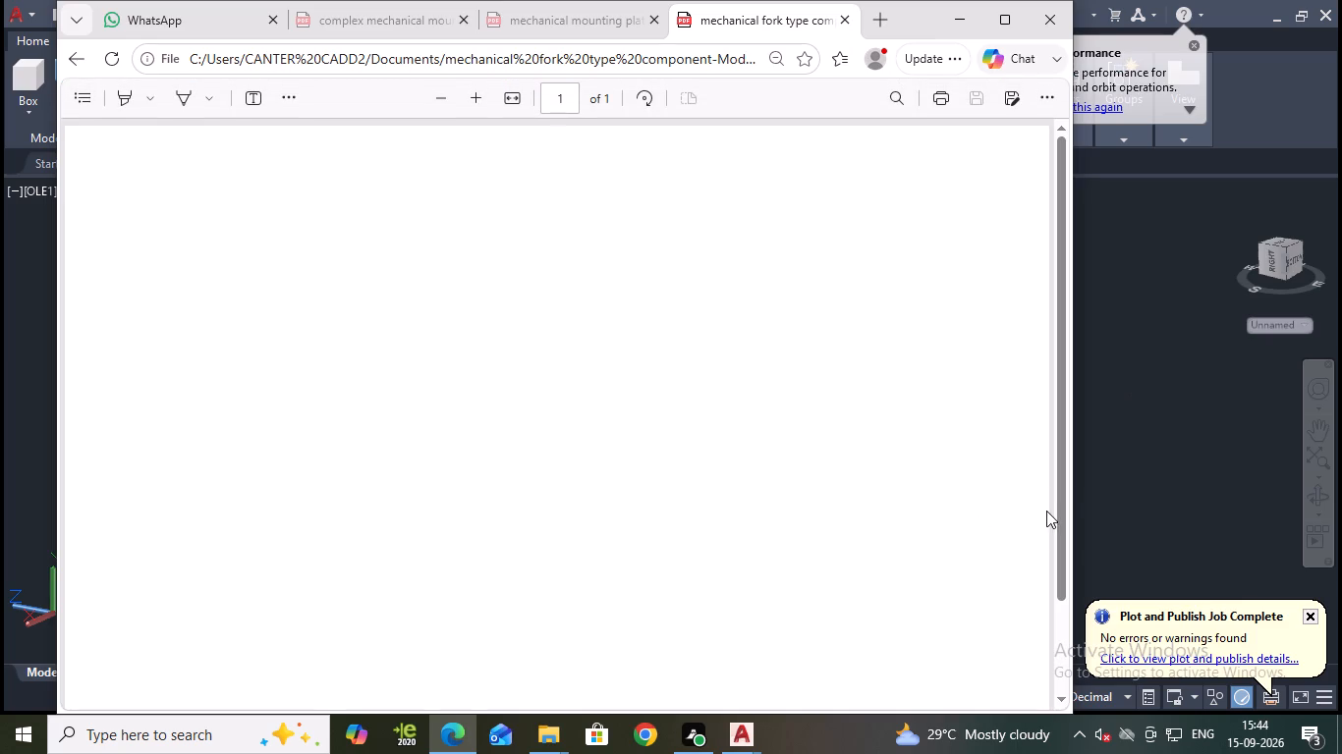
{"action": "left_click", "coordinate": [1162, 451]}
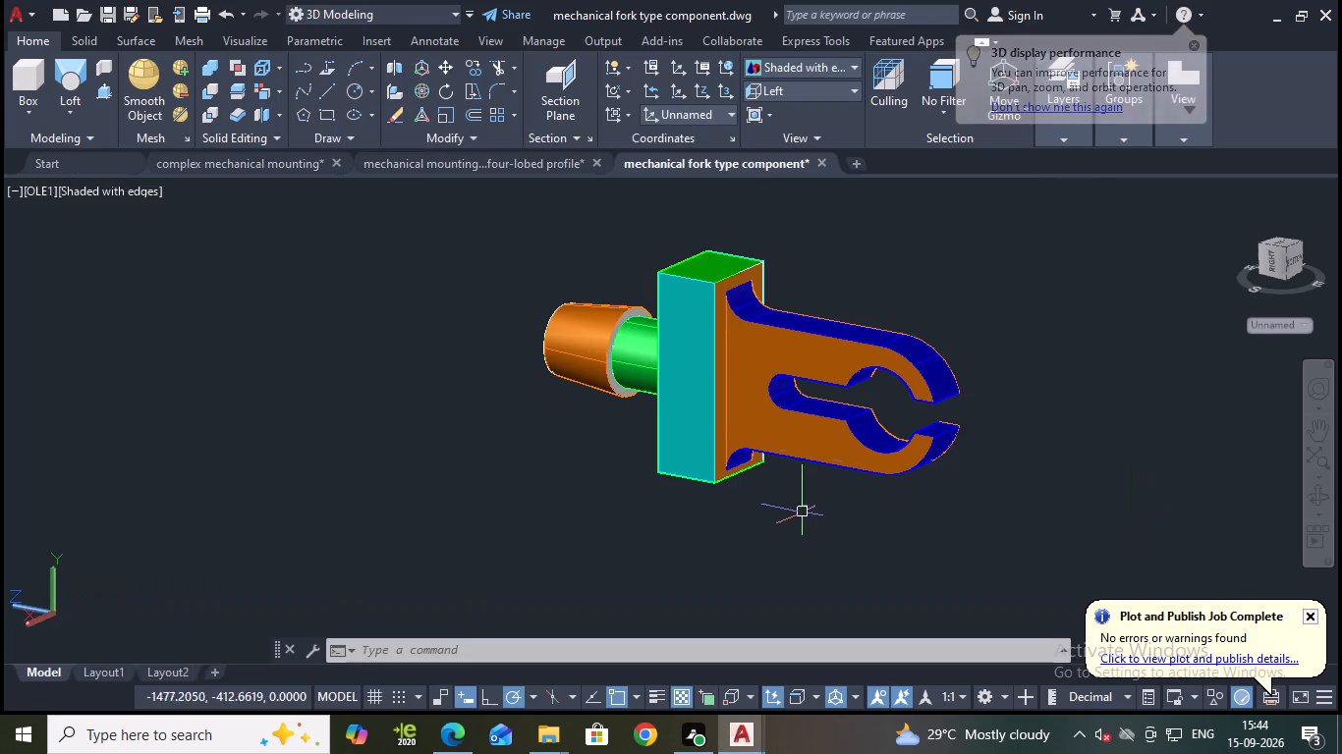